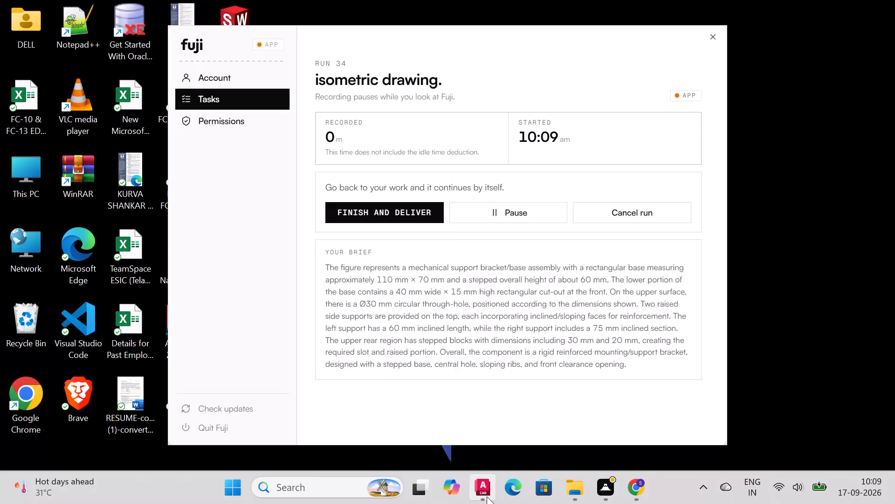
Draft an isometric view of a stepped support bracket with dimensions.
Switch to AutoCAD and set the drawing units' length precision to one decimal place (0.0).
{"action": "left_click", "coordinate": [487, 497]}
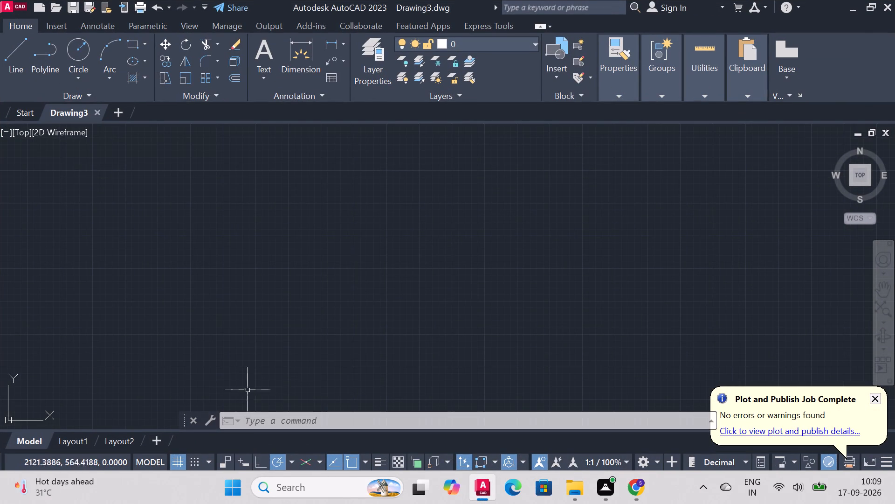
{"action": "left_click", "coordinate": [270, 423]}
{"action": "type", "text": "units"}
{"action": "key", "text": "Return"}
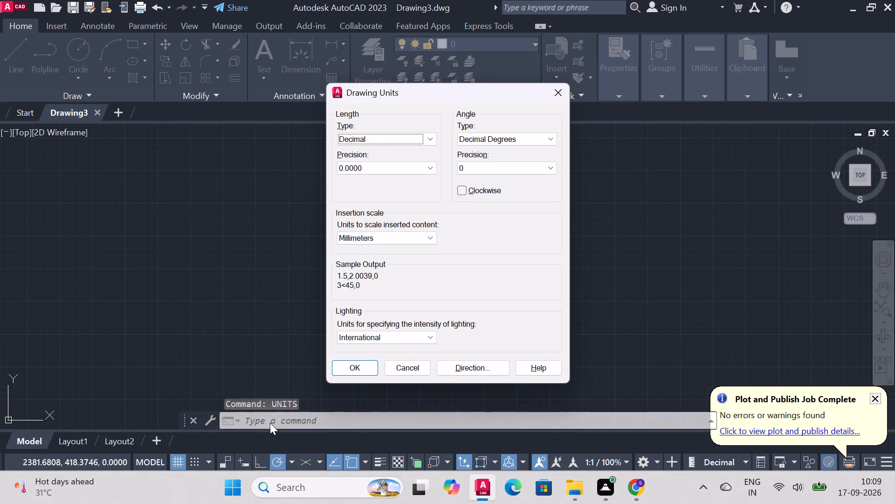
{"action": "key", "text": "Tab"}
{"action": "key", "text": "Up"}
{"action": "key", "text": "Up"}
{"action": "key", "text": "Up"}
{"action": "key", "text": "Return"}
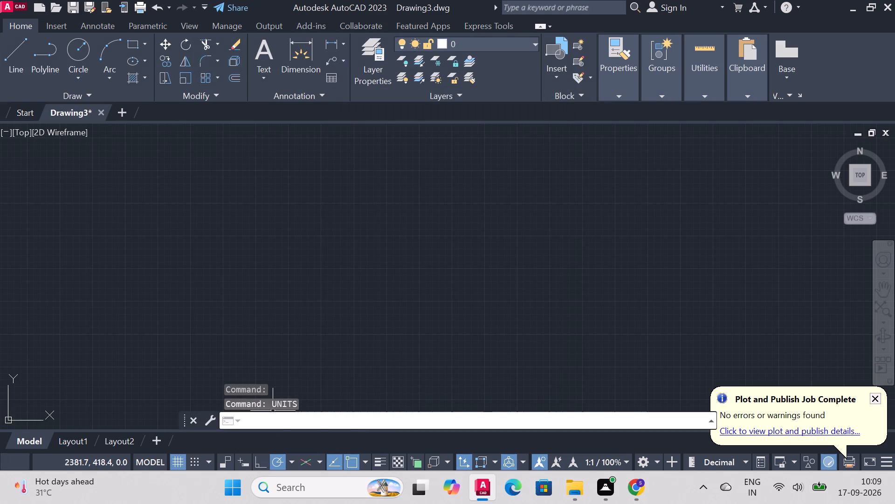
Set the drawing limits from lower left corner 0,0 to upper right corner 100,100.
{"action": "type", "text": "limits"}
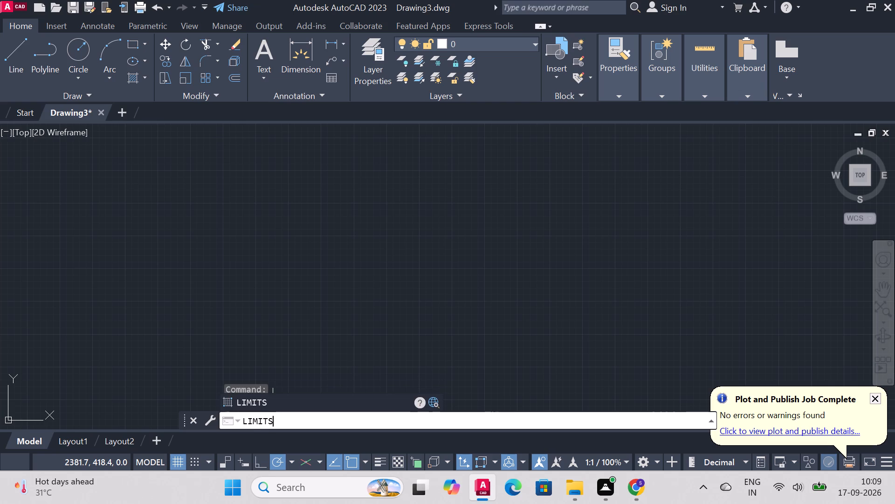
{"action": "key", "text": "Return"}
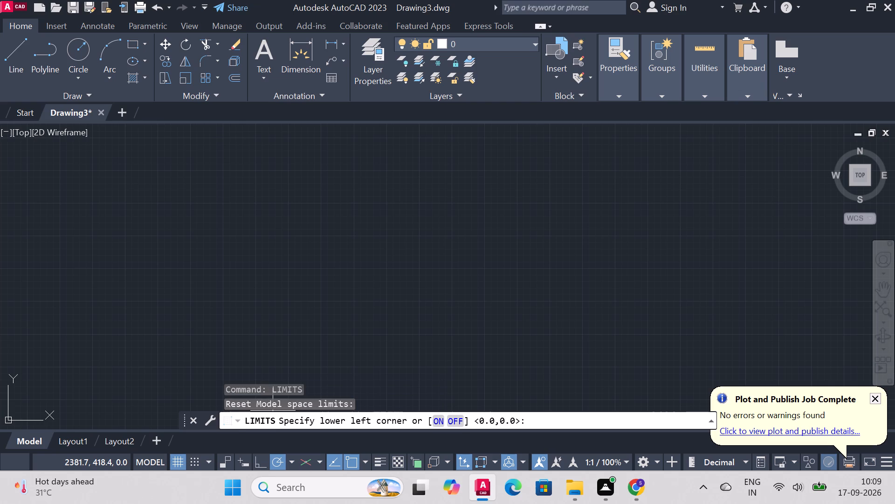
{"action": "type", "text": "0,0"}
{"action": "key", "text": "Return"}
{"action": "key", "text": "1"}
{"action": "type", "text": "00,1"}
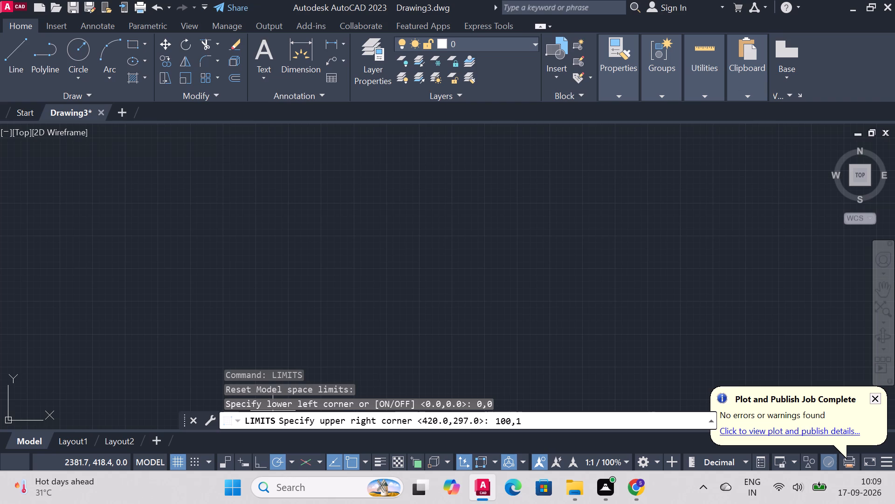
{"action": "type", "text": "00"}
{"action": "key", "text": "Return"}
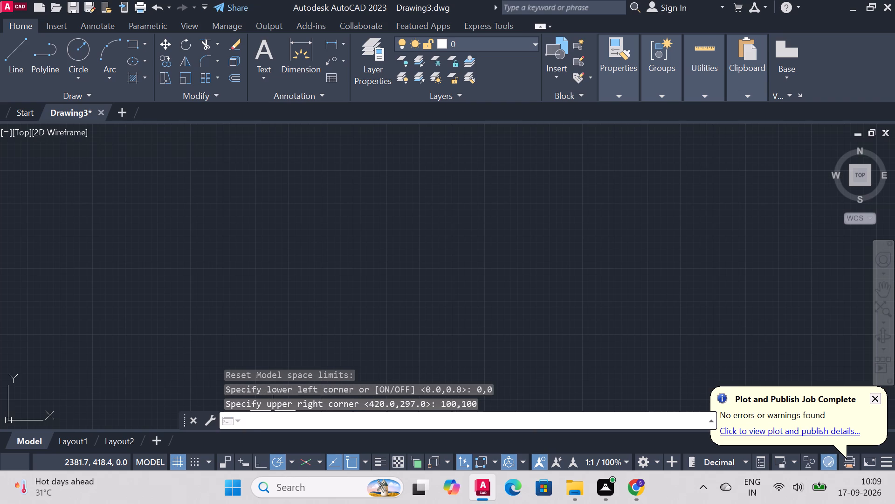
Turn on command logging with LOGFILEON.
{"action": "type", "text": "log"}
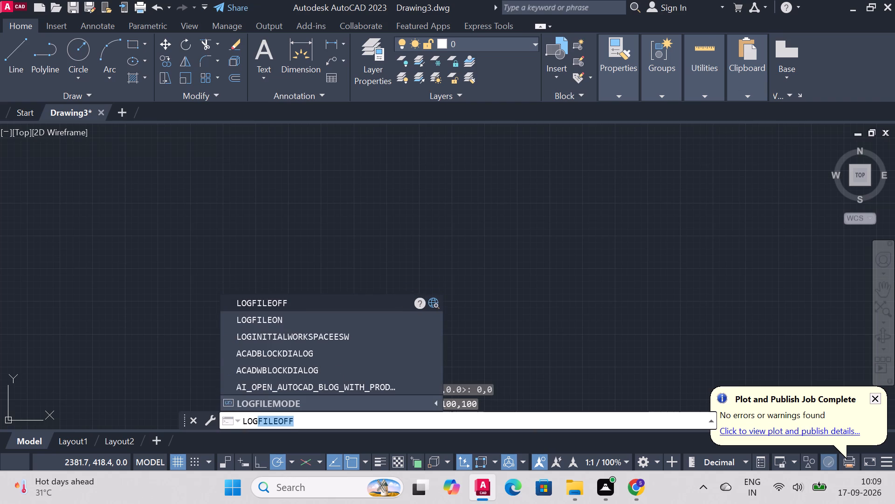
{"action": "key", "text": "Down"}
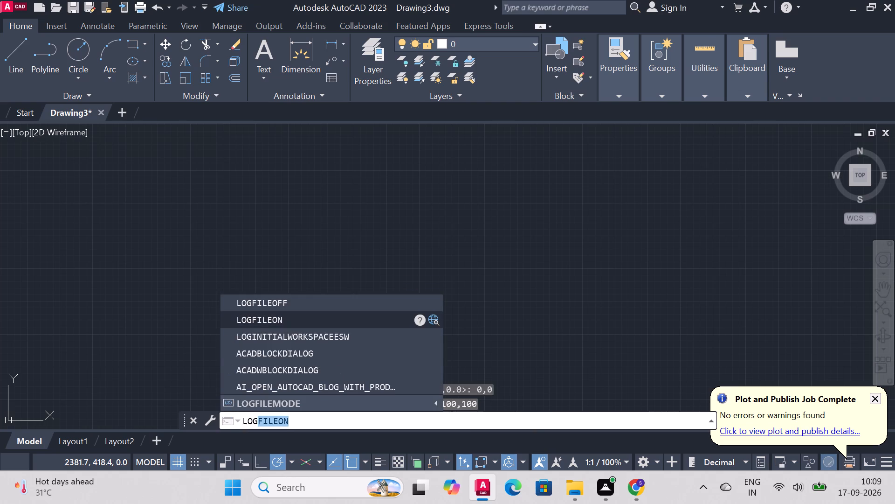
{"action": "key", "text": "Return"}
Enable isometric drafting with the top isoplane active.
{"action": "left_click", "coordinate": [303, 463]}
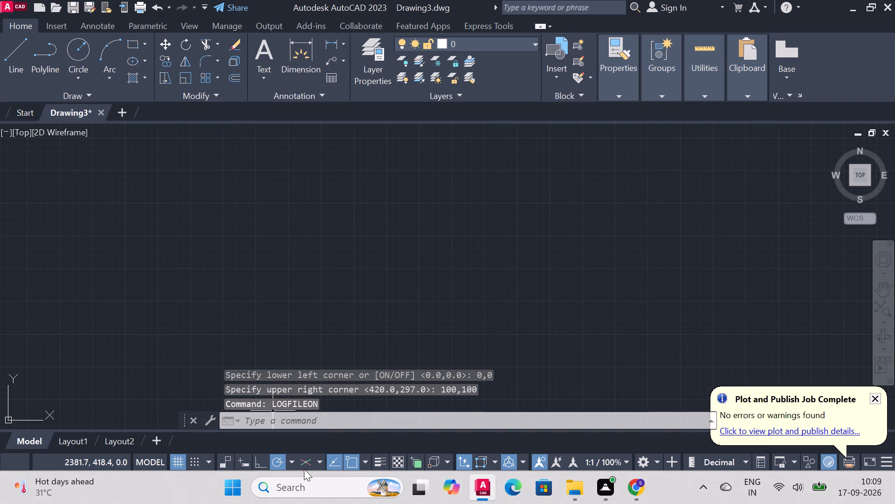
{"action": "left_click", "coordinate": [307, 463]}
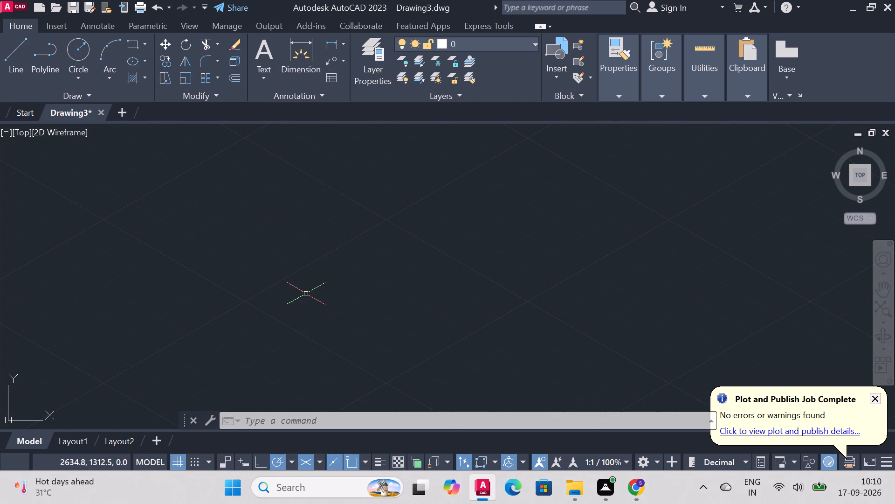
{"action": "left_click", "coordinate": [290, 325]}
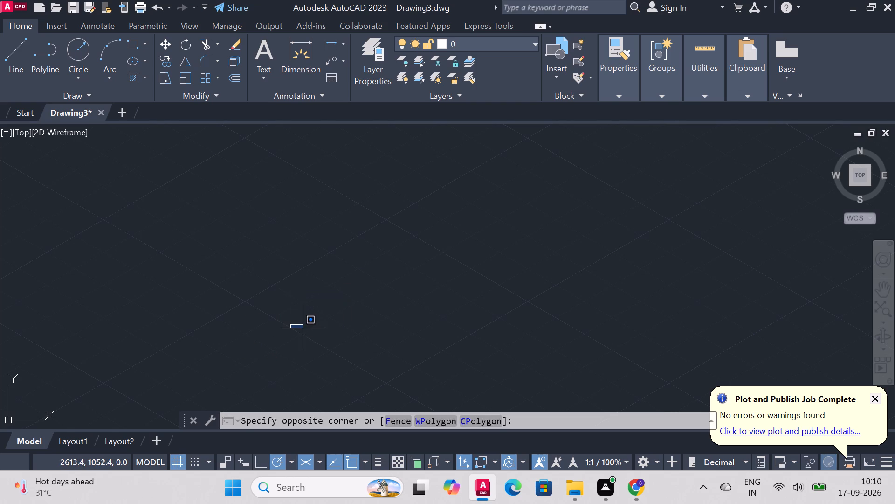
{"action": "key", "text": "Escape"}
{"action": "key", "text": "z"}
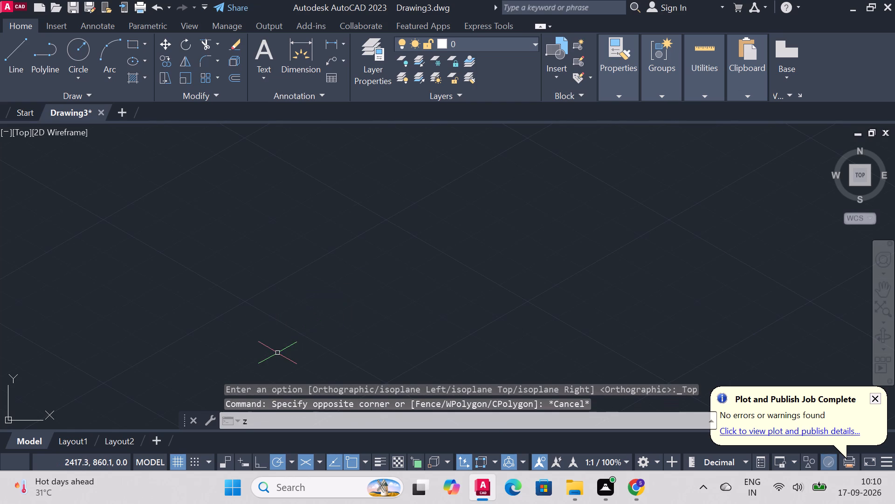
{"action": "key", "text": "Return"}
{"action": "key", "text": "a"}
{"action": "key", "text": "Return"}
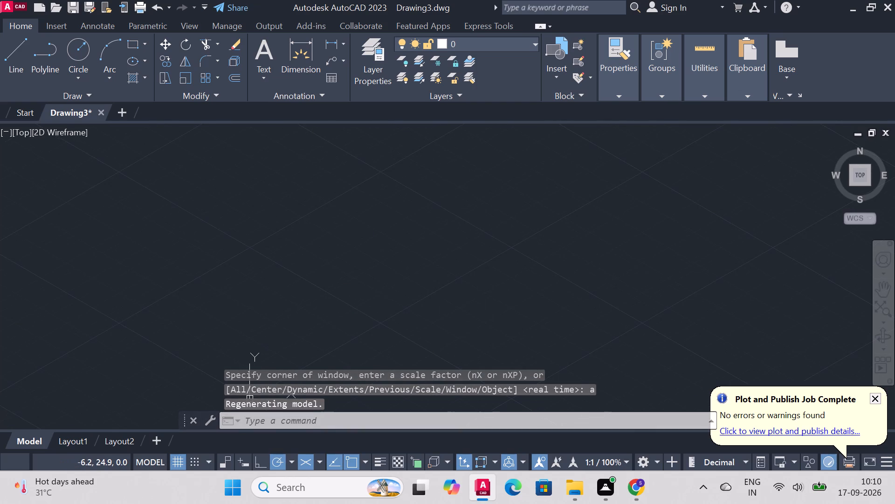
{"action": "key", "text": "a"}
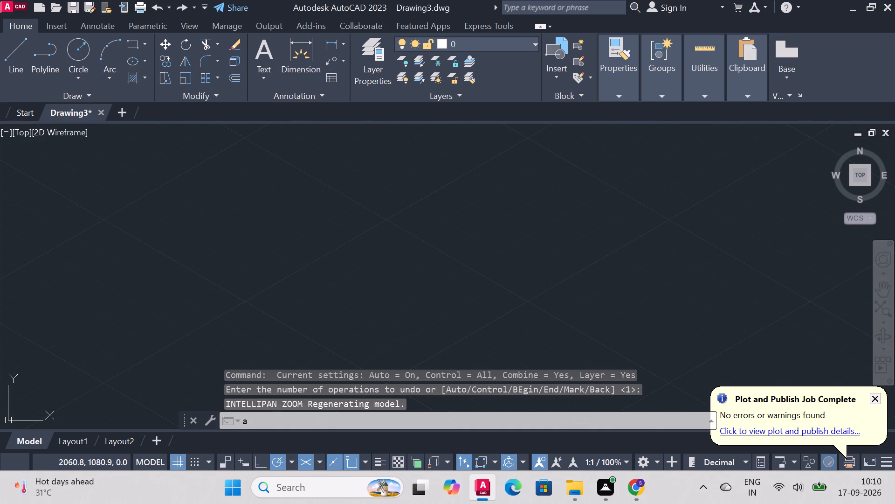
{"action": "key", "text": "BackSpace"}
Draw a 110 mm line along the 30° isometric axis as the bottom edge of the base.
{"action": "key", "text": "l"}
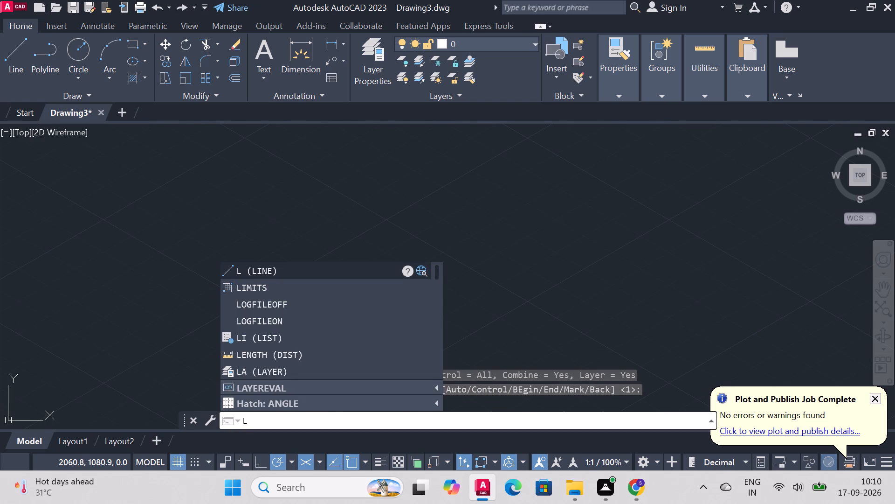
{"action": "key", "text": "Return"}
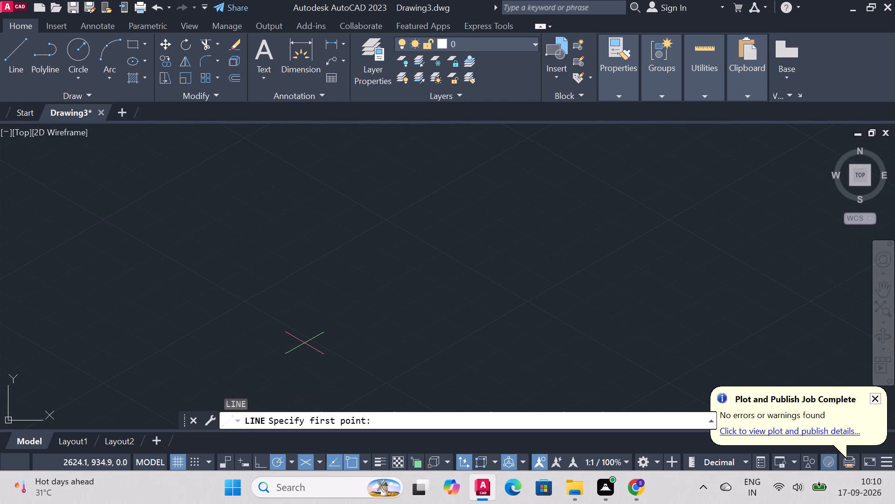
{"action": "left_click", "coordinate": [287, 346]}
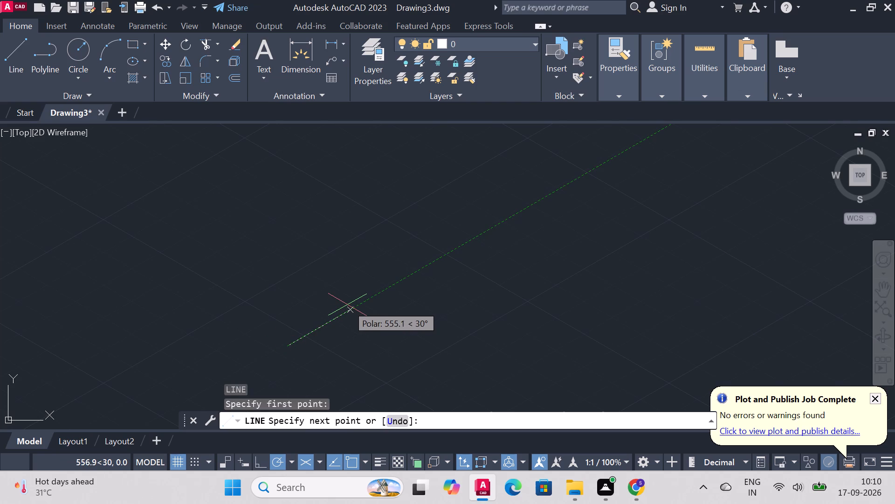
{"action": "type", "text": "11"}
{"action": "key", "text": "0"}
{"action": "key", "text": "Return"}
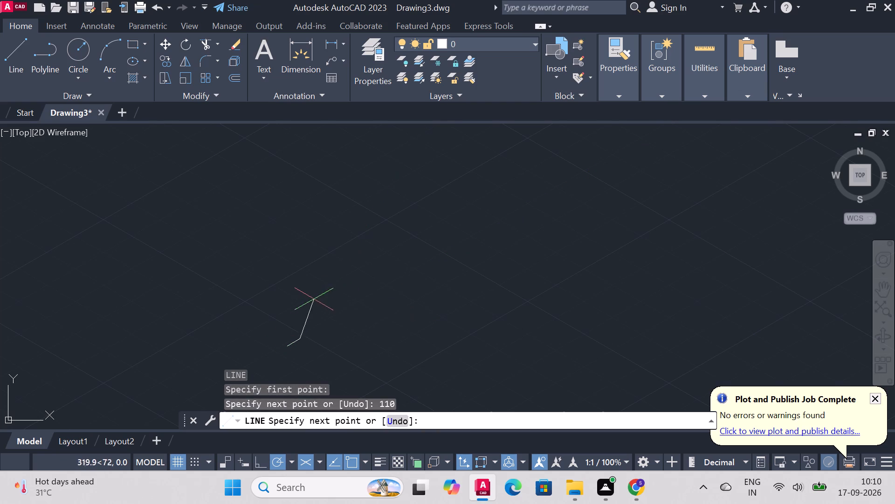
{"action": "key", "text": "Escape"}
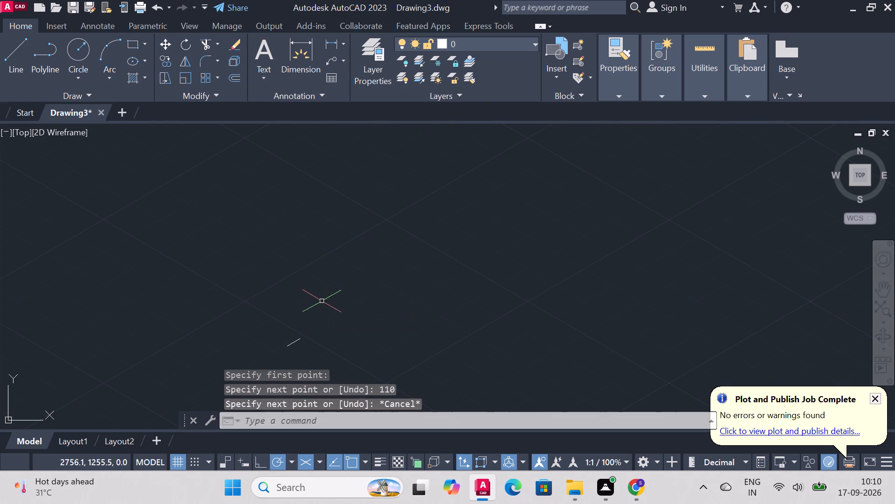
{"action": "key", "text": "z"}
{"action": "key", "text": "Return"}
{"action": "key", "text": "a"}
{"action": "key", "text": "Return"}
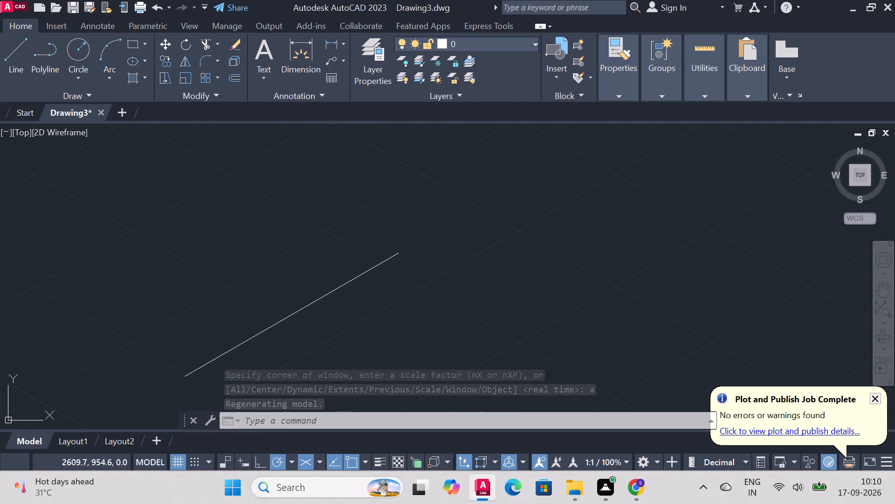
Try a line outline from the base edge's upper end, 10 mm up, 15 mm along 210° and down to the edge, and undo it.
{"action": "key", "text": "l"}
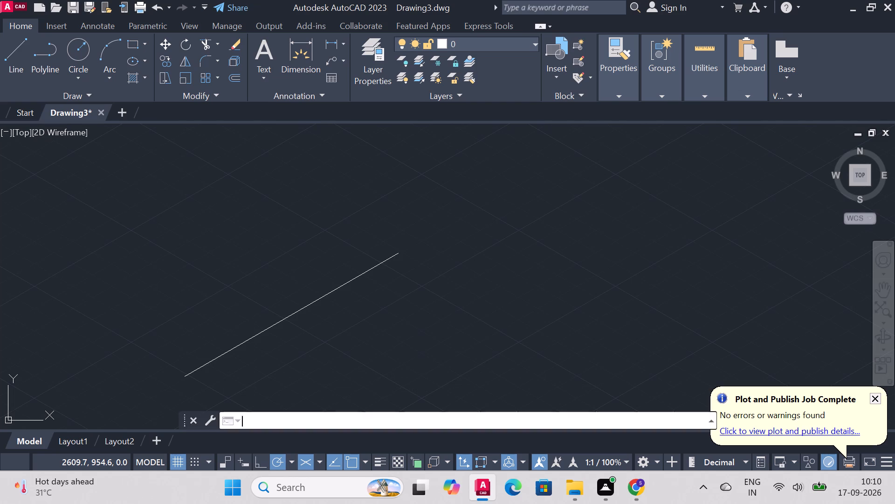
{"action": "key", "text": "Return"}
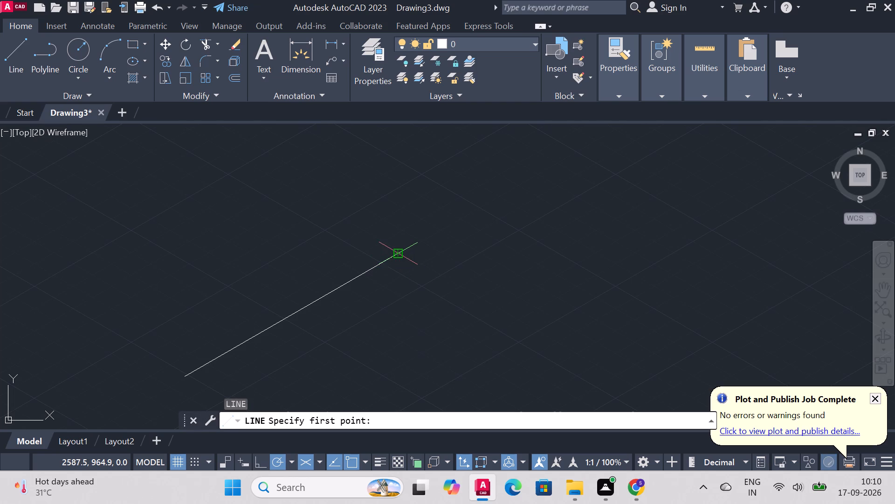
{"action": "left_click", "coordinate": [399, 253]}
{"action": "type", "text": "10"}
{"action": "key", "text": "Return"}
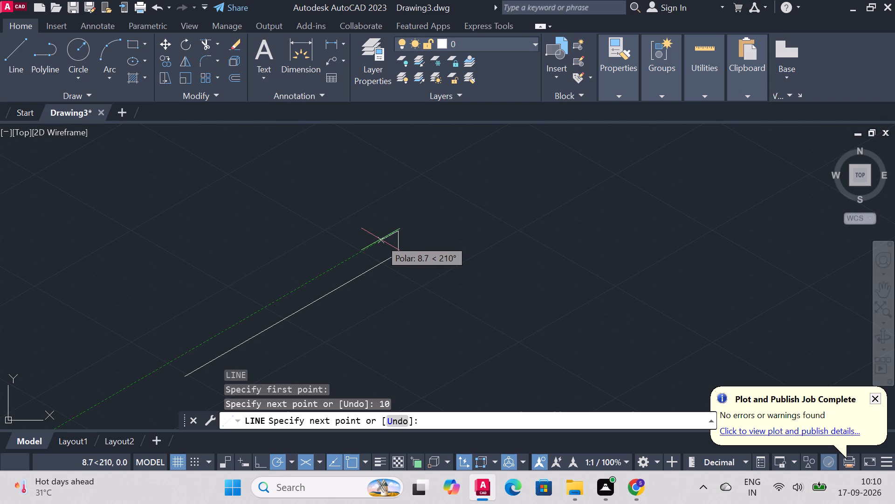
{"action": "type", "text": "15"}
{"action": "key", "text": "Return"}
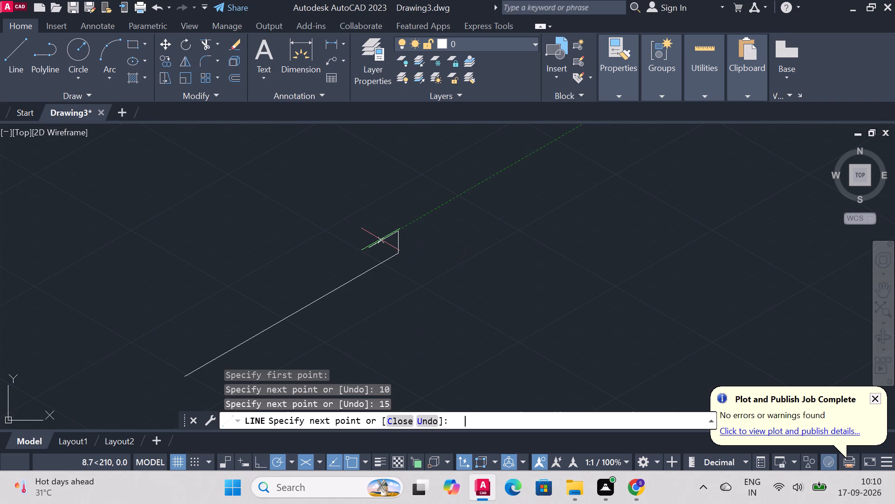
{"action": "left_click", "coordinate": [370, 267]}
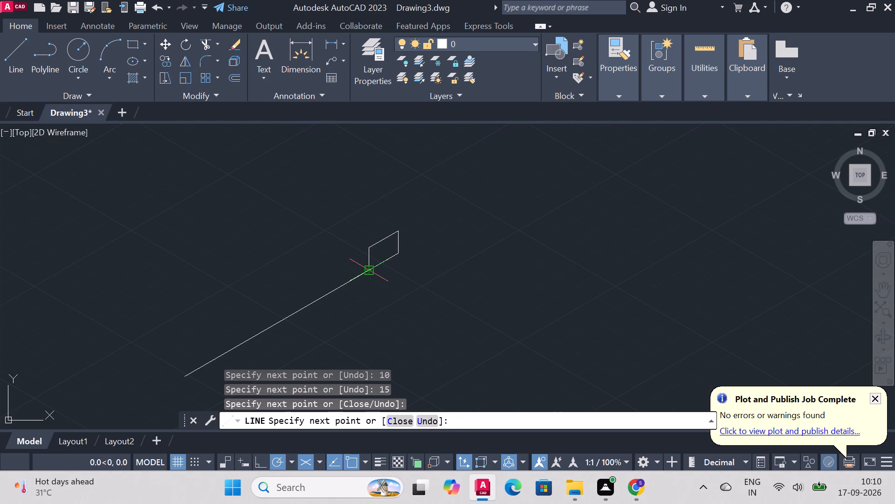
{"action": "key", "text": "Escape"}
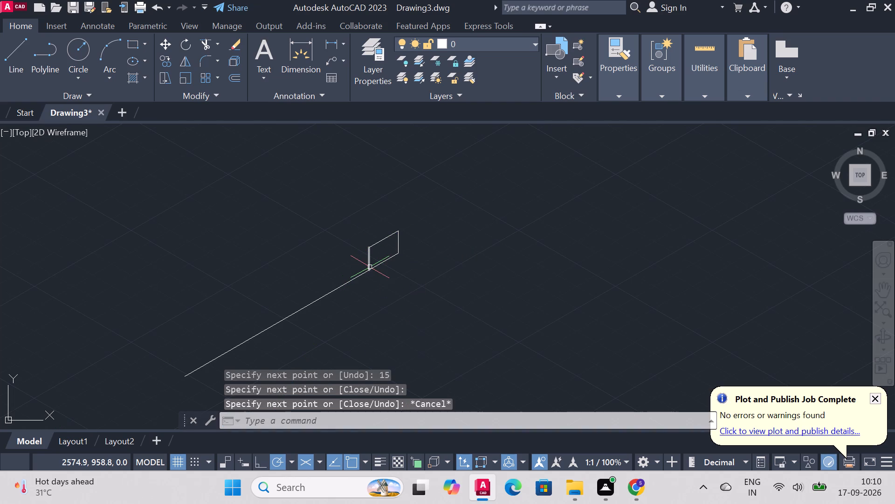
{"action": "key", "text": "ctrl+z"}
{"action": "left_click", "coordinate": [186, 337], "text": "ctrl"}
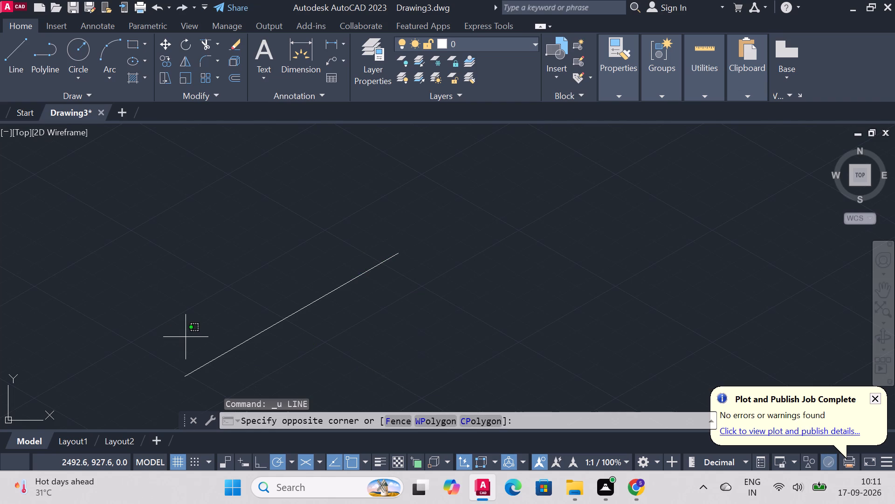
Draw the base's long side face from the edge's upper end: 30 mm up, 110 mm along 210° and down to the edge's lower end.
{"action": "key", "text": "l"}
{"action": "key", "text": "Return"}
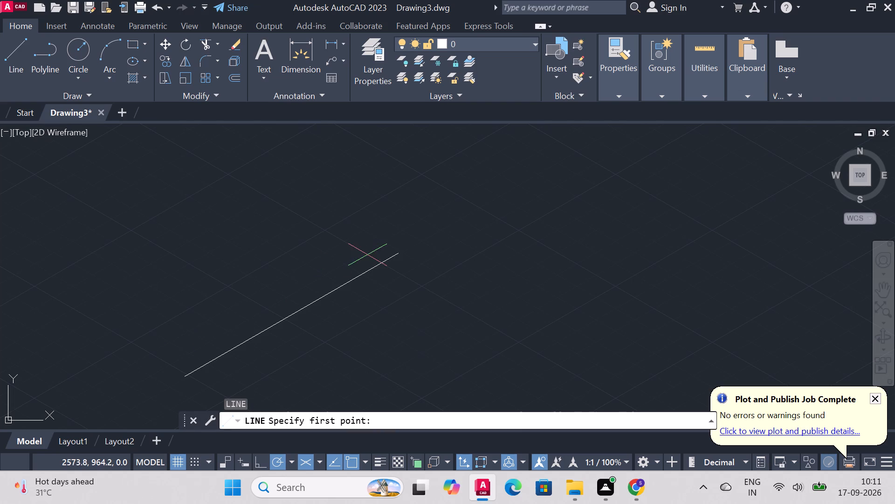
{"action": "left_click", "coordinate": [398, 252]}
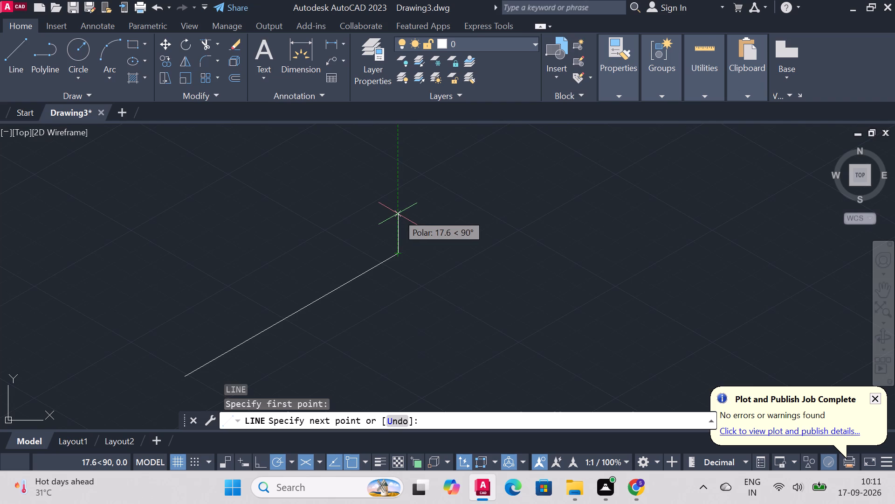
{"action": "type", "text": "30"}
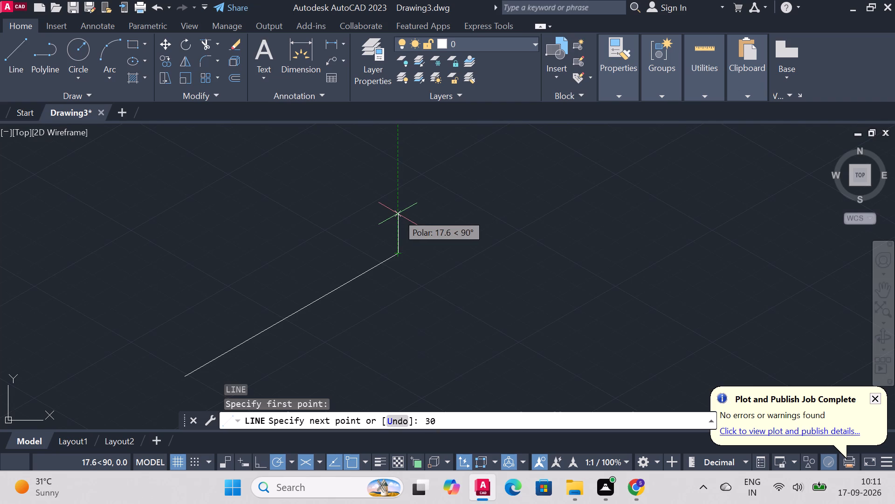
{"action": "key", "text": "Return"}
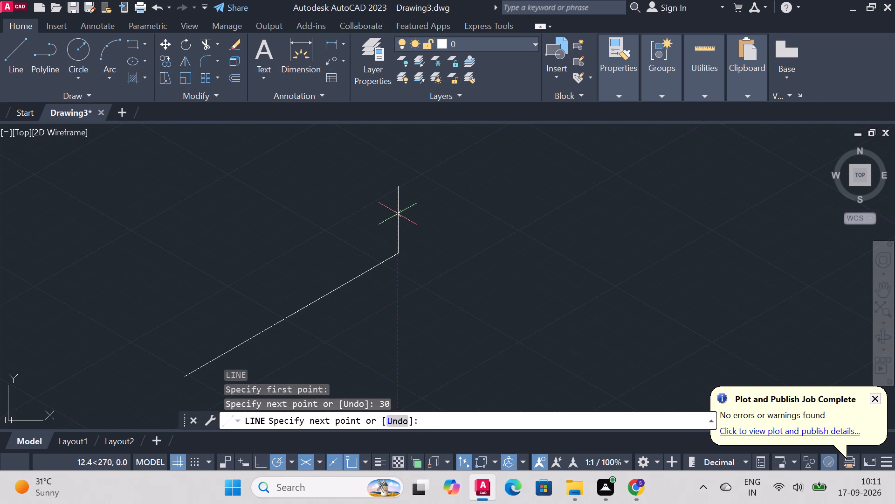
{"action": "type", "text": "110"}
{"action": "key", "text": "Return"}
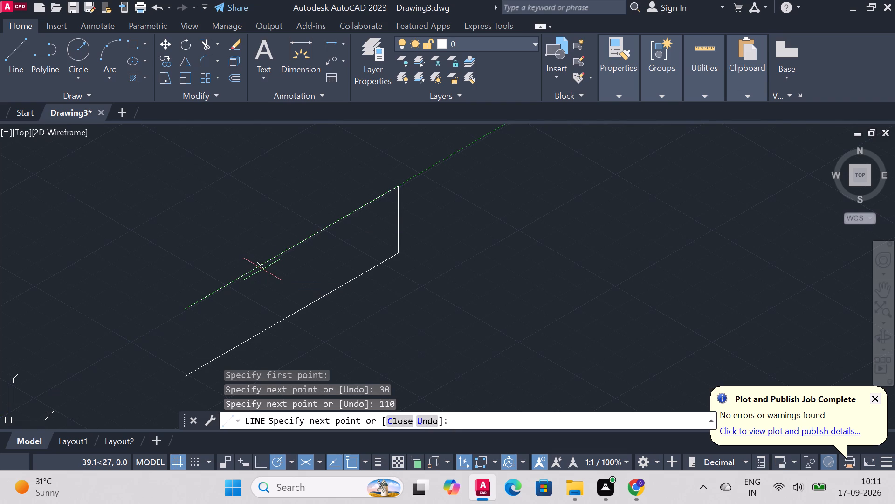
{"action": "left_click", "coordinate": [185, 377]}
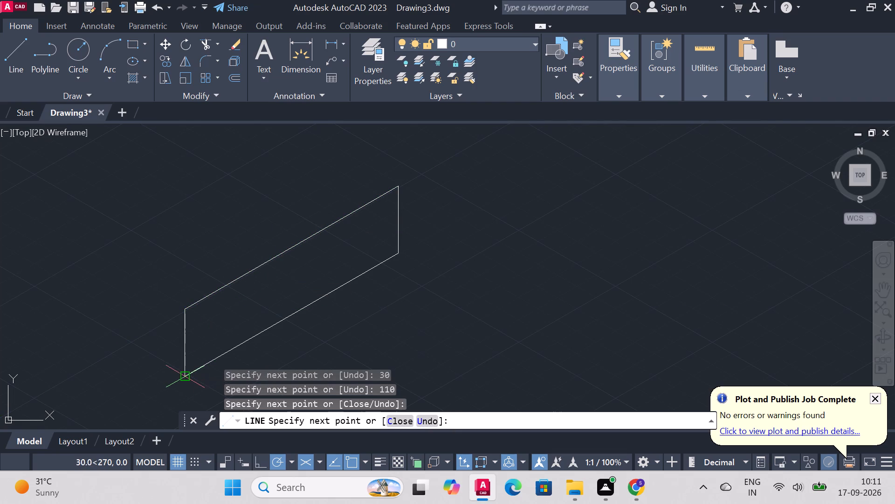
{"action": "key", "text": "Escape"}
From the base's lower front corner, draw the end face's notched bottom: 15 mm along 150°, 15 mm up, 40 mm along 150°, 15 mm down.
{"action": "key", "text": "l"}
{"action": "key", "text": "Return"}
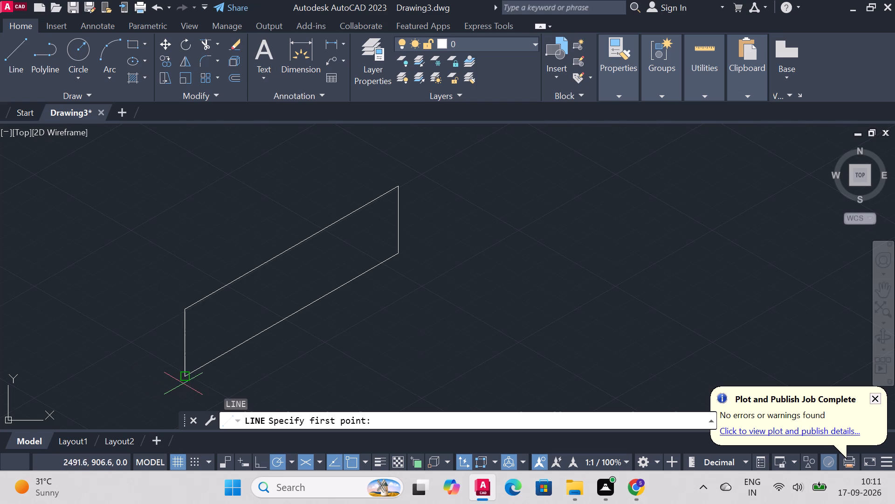
{"action": "left_click", "coordinate": [183, 376]}
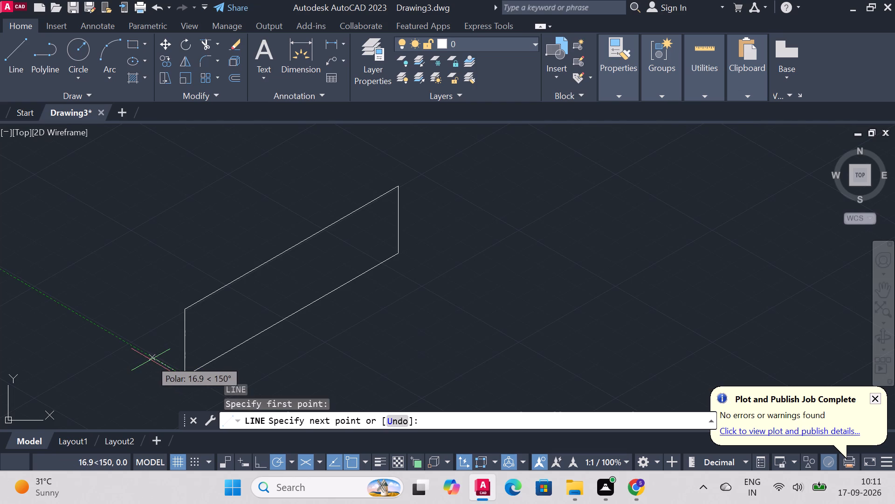
{"action": "type", "text": "15"}
{"action": "key", "text": "Return"}
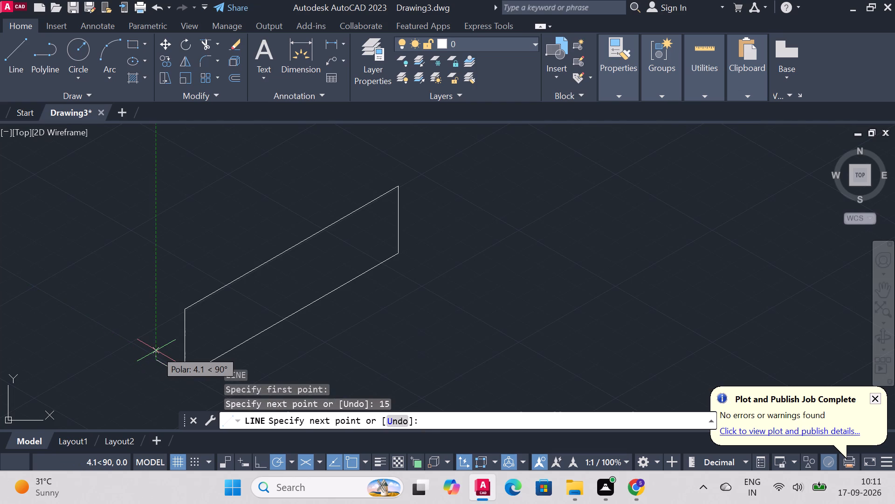
{"action": "type", "text": "15"}
{"action": "key", "text": "Return"}
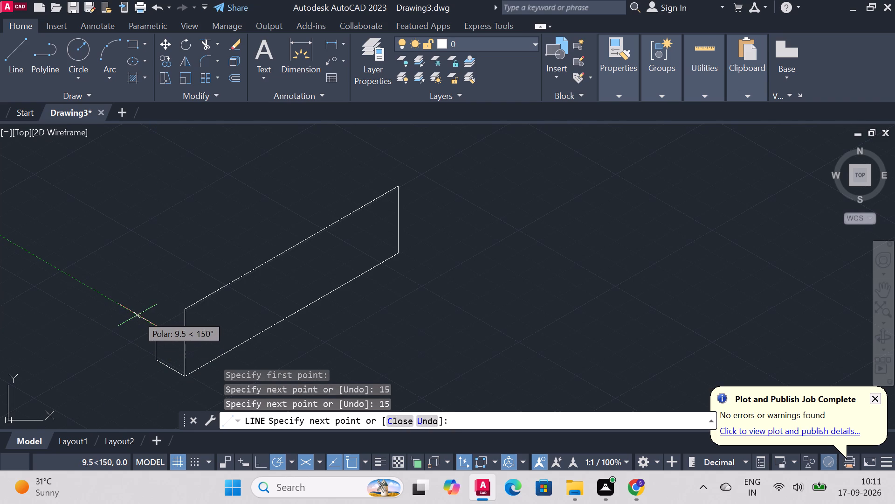
{"action": "type", "text": "40"}
{"action": "key", "text": "Return"}
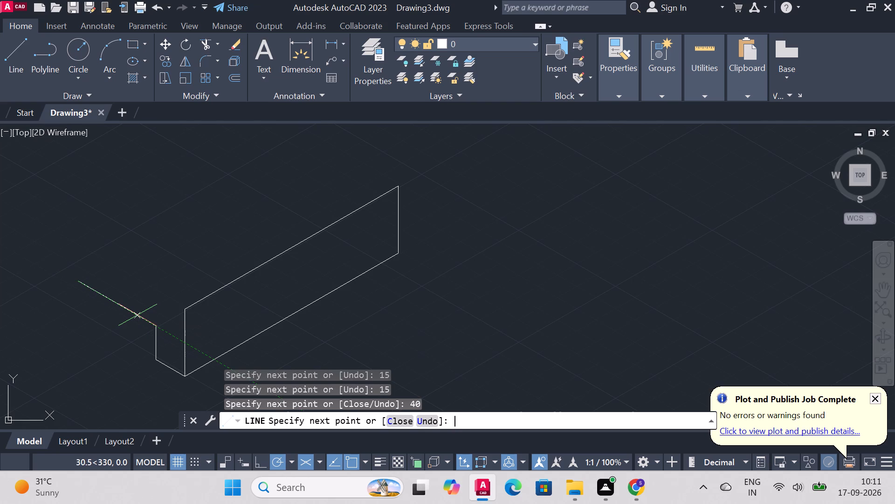
{"action": "type", "text": "15"}
{"action": "key", "text": "Return"}
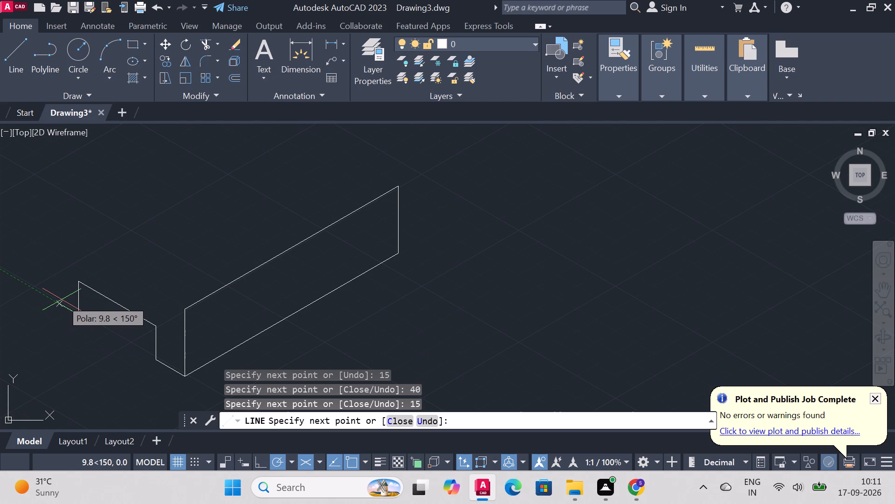
Complete the end face with lines 15 mm along 150°, 30 mm up and back to the long side face's top corner.
{"action": "type", "text": "15"}
{"action": "key", "text": "Return"}
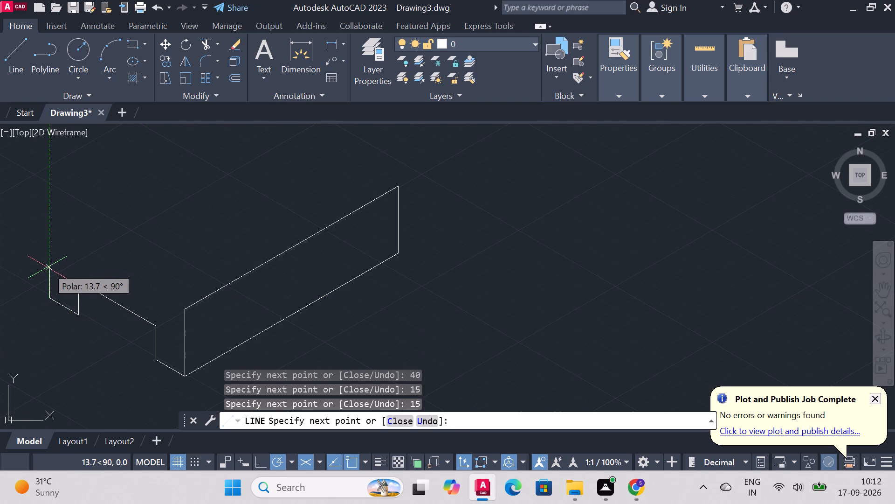
{"action": "type", "text": "30"}
{"action": "key", "text": "Return"}
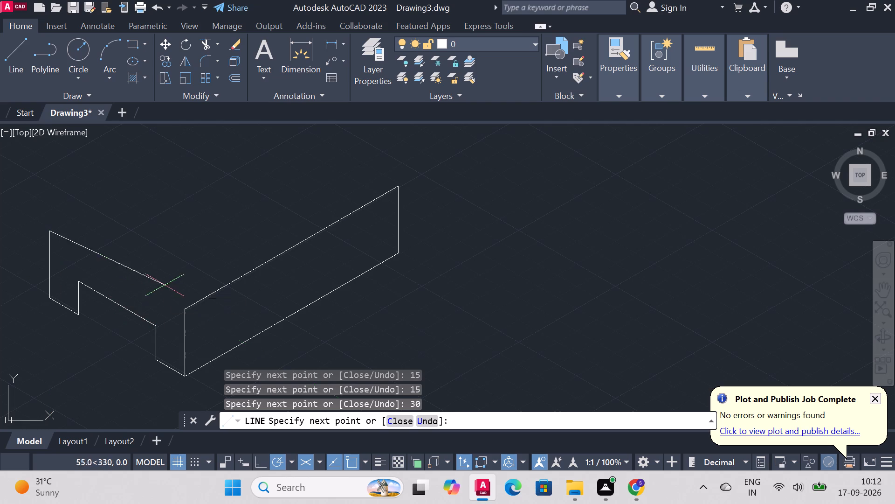
{"action": "left_click", "coordinate": [184, 309]}
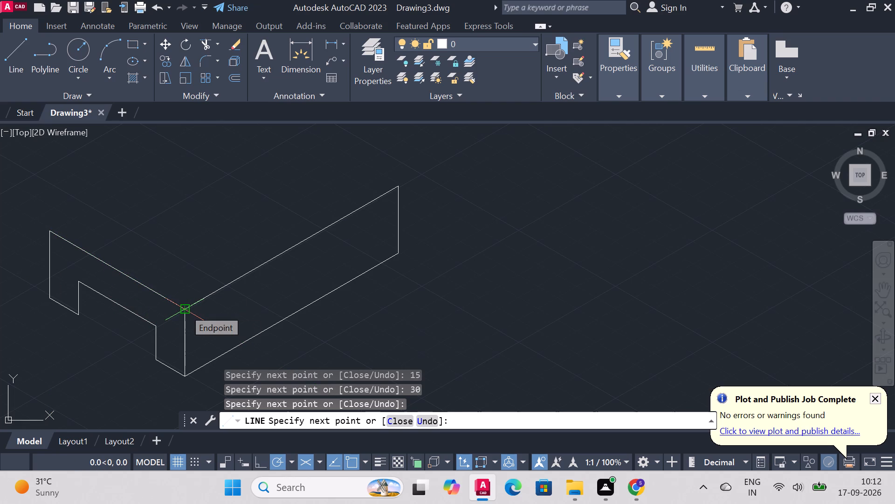
{"action": "key", "text": "Escape"}
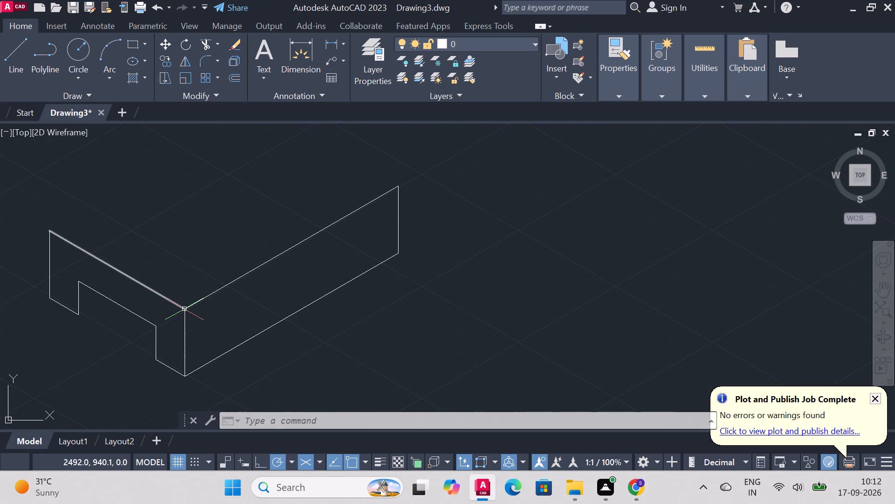
From the end face's far top corner, draw lines 10 mm along 30° and 60 mm along 330° on the base's top.
{"action": "key", "text": "l"}
{"action": "key", "text": "Return"}
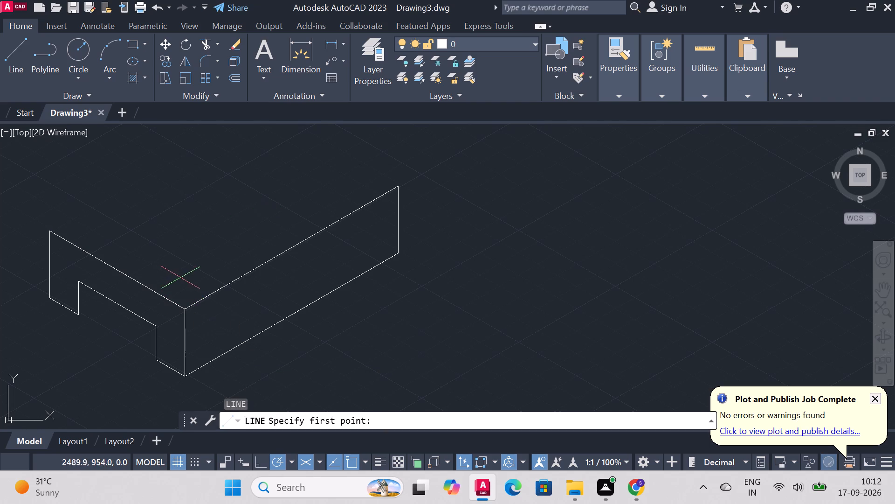
{"action": "left_click", "coordinate": [52, 231]}
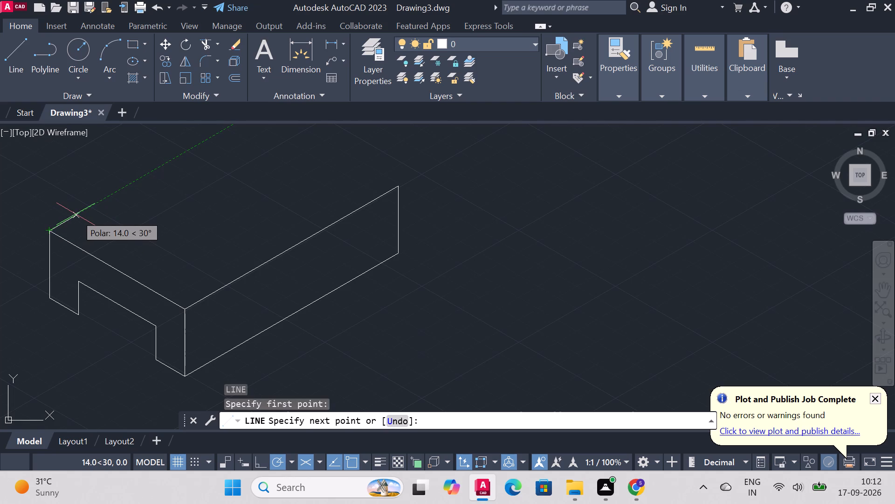
{"action": "type", "text": "10"}
{"action": "key", "text": "Return"}
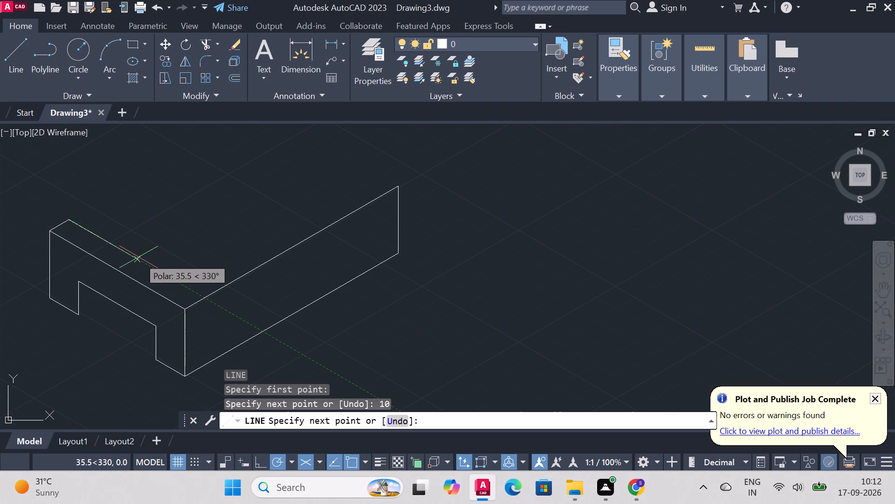
{"action": "type", "text": "60"}
{"action": "key", "text": "Return"}
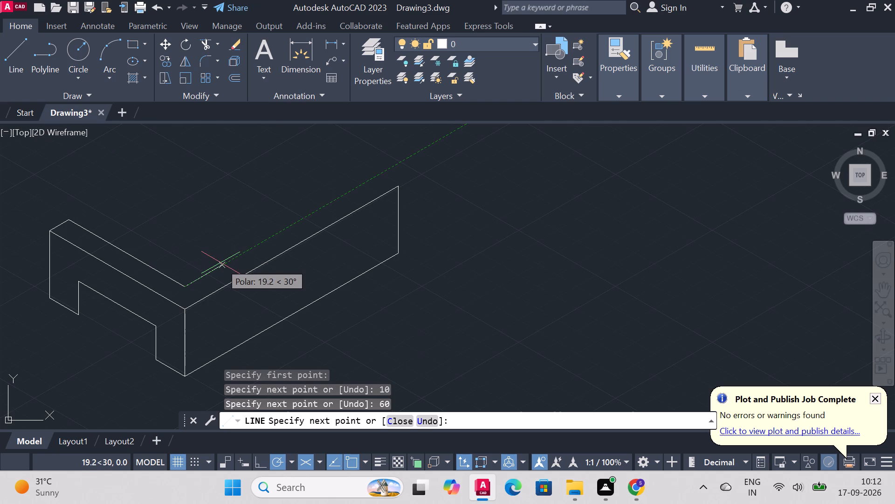
Continue from the 60 mm line's end with a closed upright outline: 15 mm along 30°, 10 mm up, 15 mm along 210° and down.
{"action": "key", "text": "1"}
{"action": "key", "text": "5"}
{"action": "key", "text": "Return"}
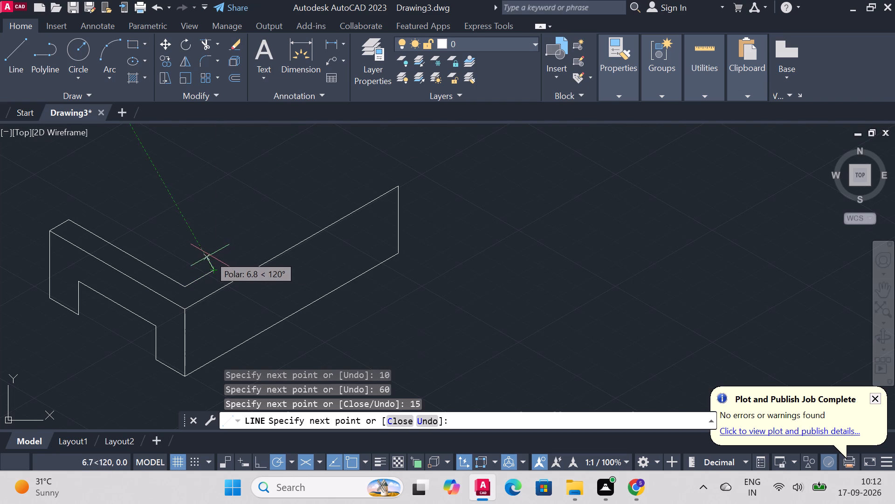
{"action": "type", "text": "10"}
{"action": "key", "text": "Return"}
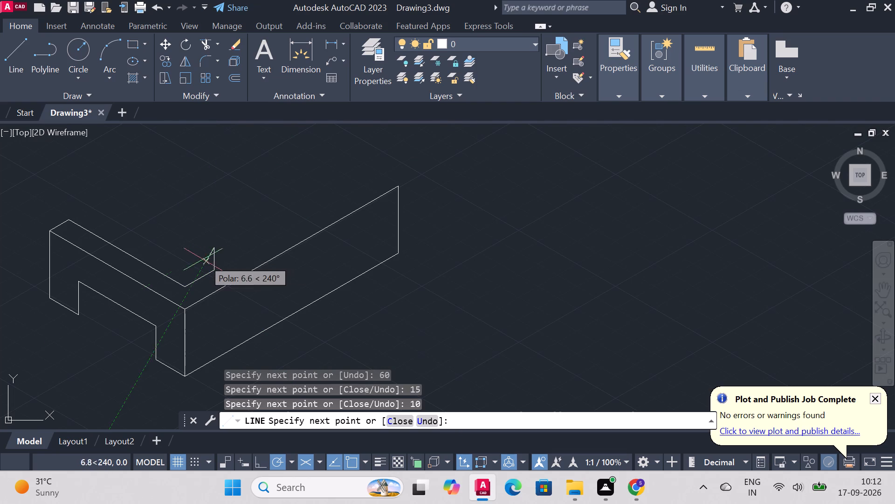
{"action": "type", "text": "15"}
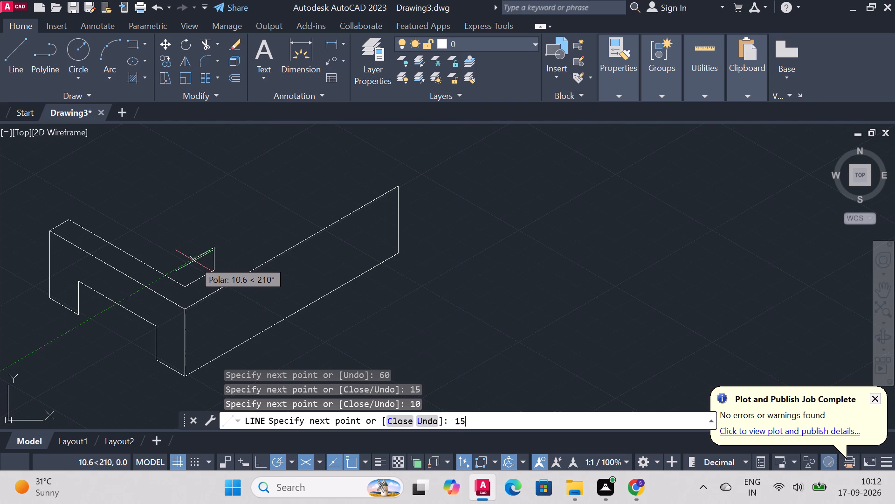
{"action": "key", "text": "Return"}
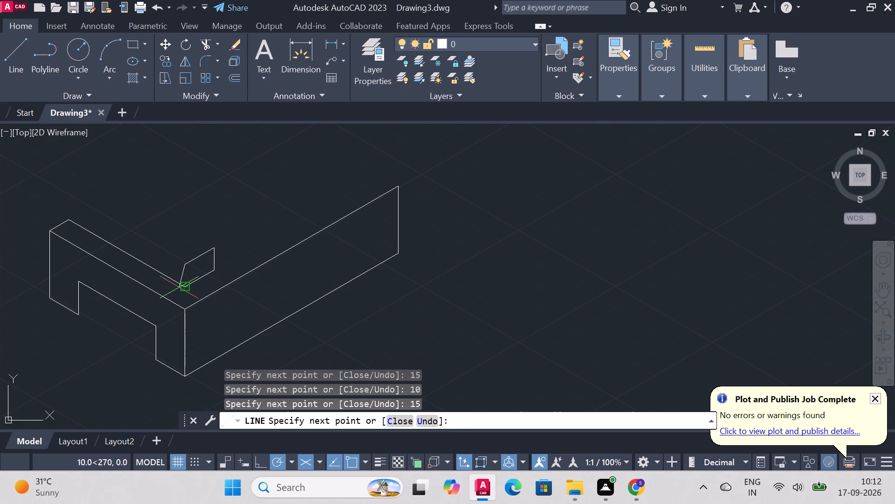
{"action": "left_click", "coordinate": [183, 288]}
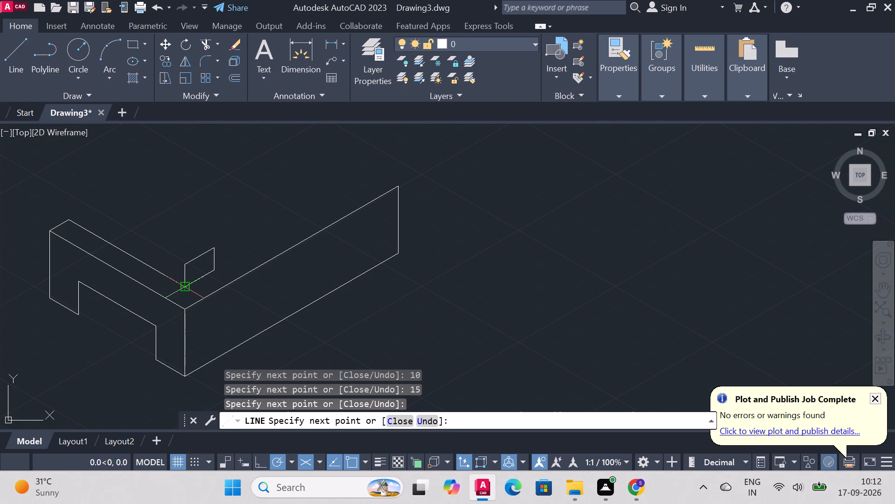
{"action": "key", "text": "Escape"}
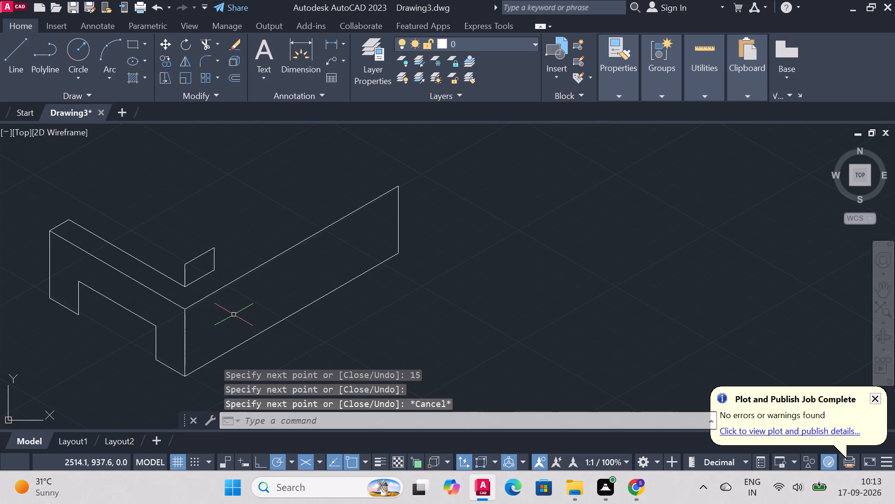
From the junction of the base top's 10 mm and 60 mm lines, draw lines 30 mm up, 20 mm along 330° and 30 mm along 30°.
{"action": "key", "text": "l"}
{"action": "key", "text": "Return"}
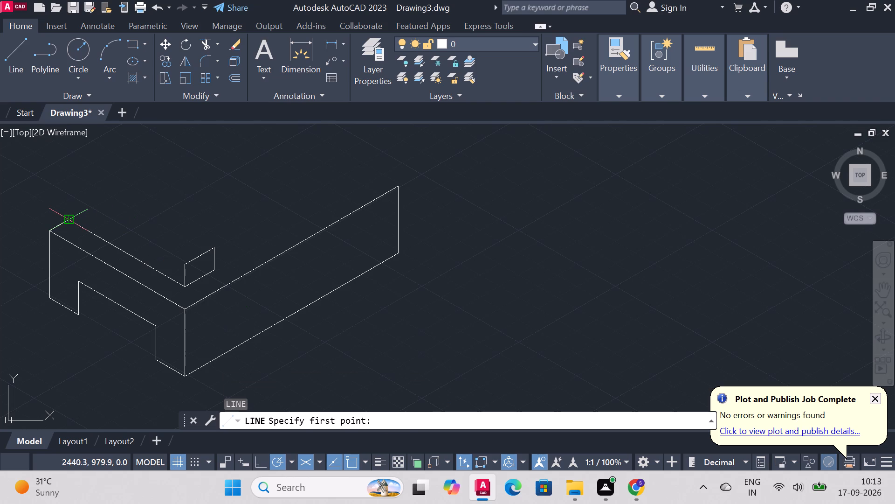
{"action": "left_click", "coordinate": [71, 219]}
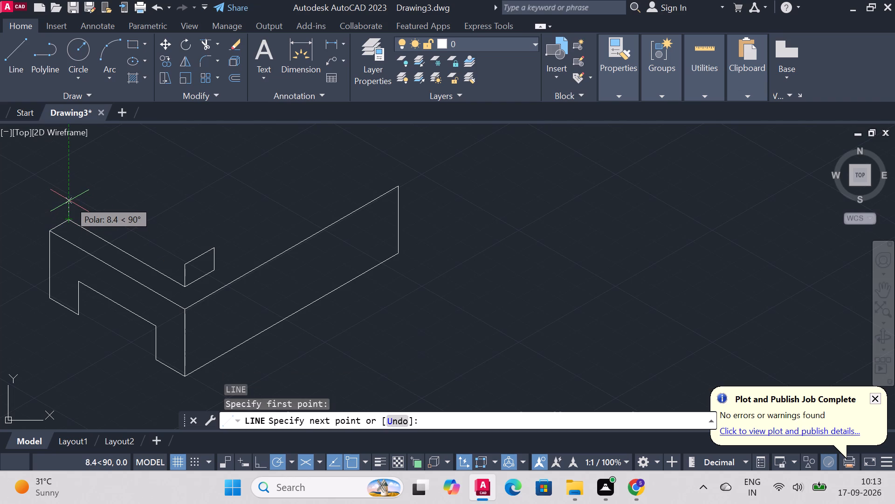
{"action": "type", "text": "30"}
{"action": "key", "text": "Return"}
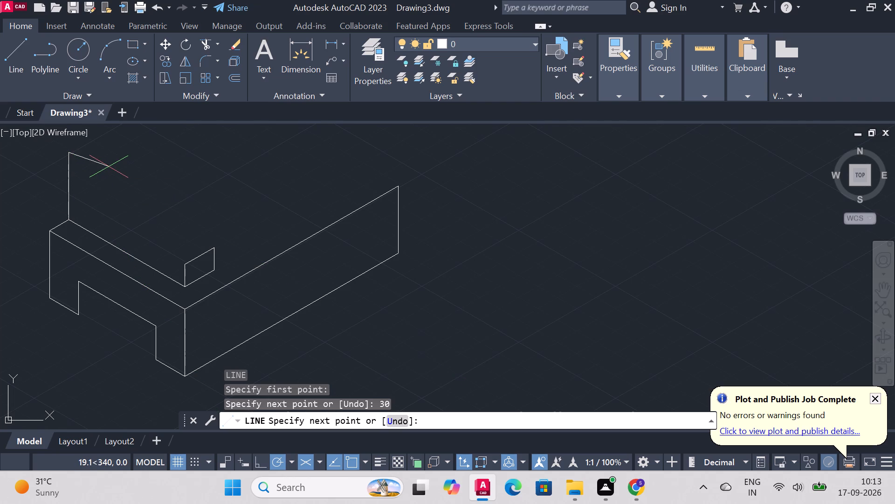
{"action": "type", "text": "20"}
{"action": "key", "text": "Return"}
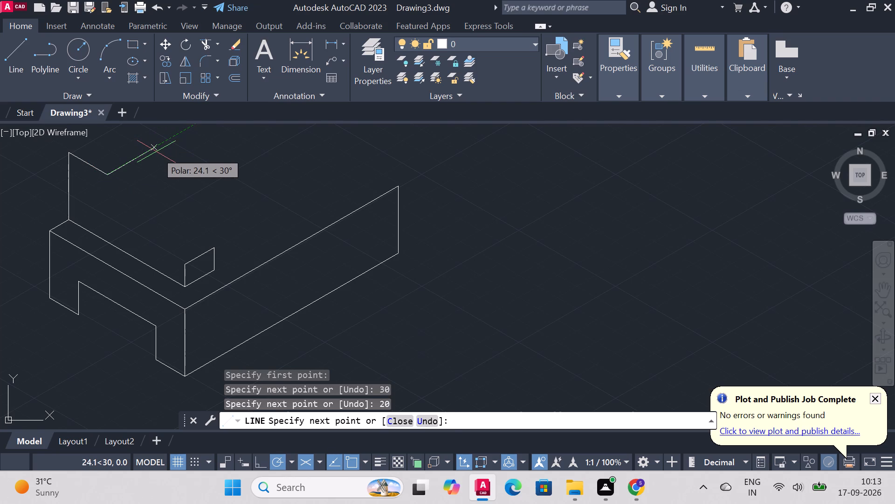
{"action": "key", "text": "3"}
{"action": "key", "text": "0"}
{"action": "key", "text": "Return"}
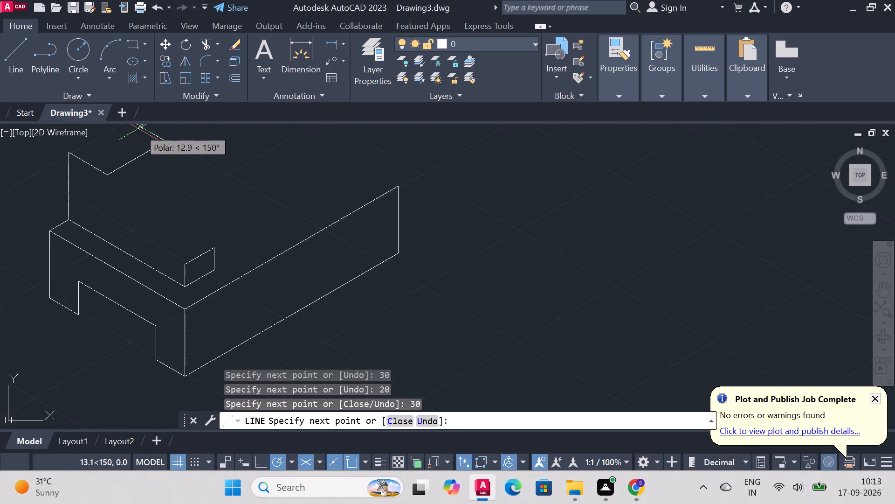
{"action": "key", "text": "Escape"}
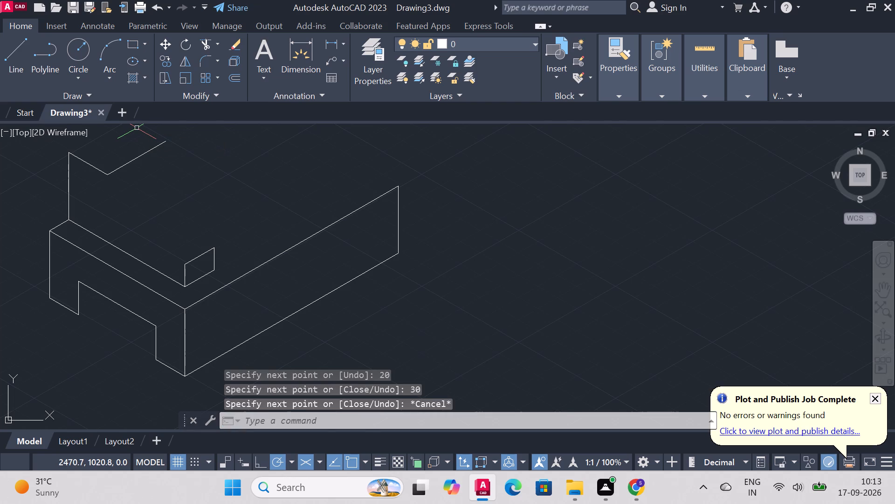
Close the upright's top face with a 30 mm line along 30° from the vertical edge's top and a line to the open front edge's end.
{"action": "key", "text": "l"}
{"action": "key", "text": "Return"}
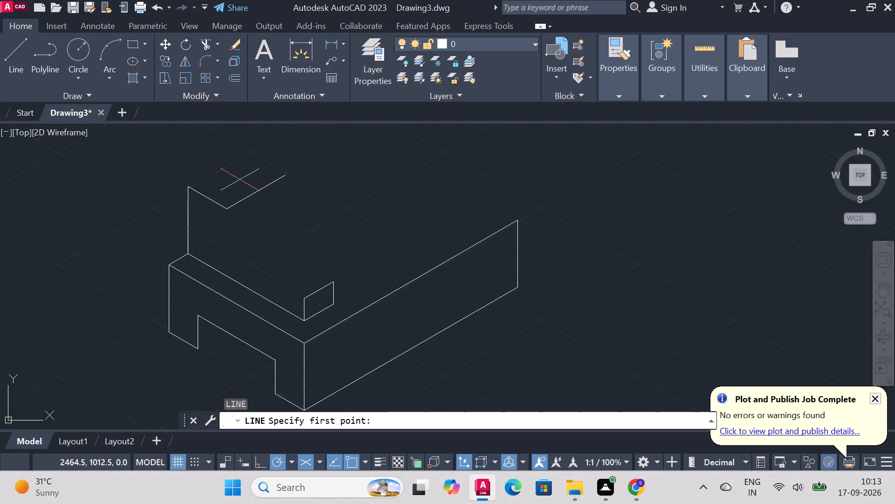
{"action": "left_click", "coordinate": [187, 185]}
{"action": "type", "text": "30"}
{"action": "key", "text": "Return"}
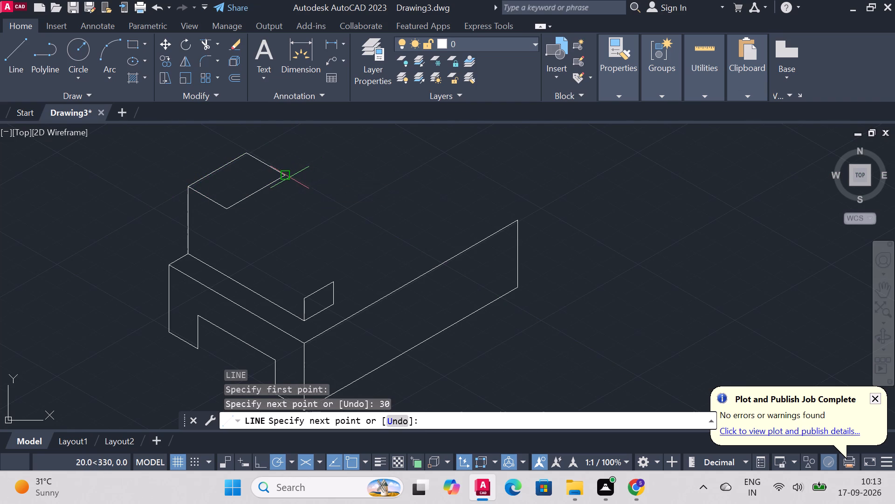
{"action": "left_click", "coordinate": [283, 175]}
{"action": "key", "text": "Escape"}
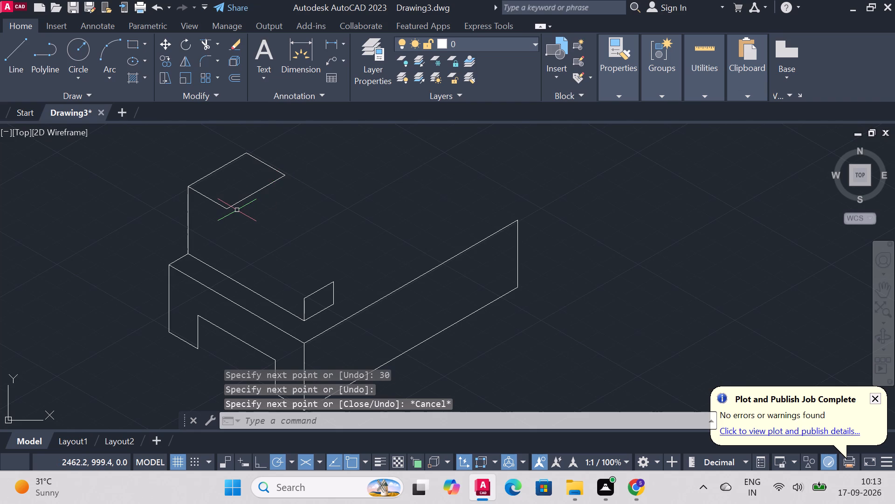
Draw the sloped edge from the top face's near front corner to the near top corner of the small 15 × 10 mm outline.
{"action": "key", "text": "l"}
{"action": "key", "text": "Return"}
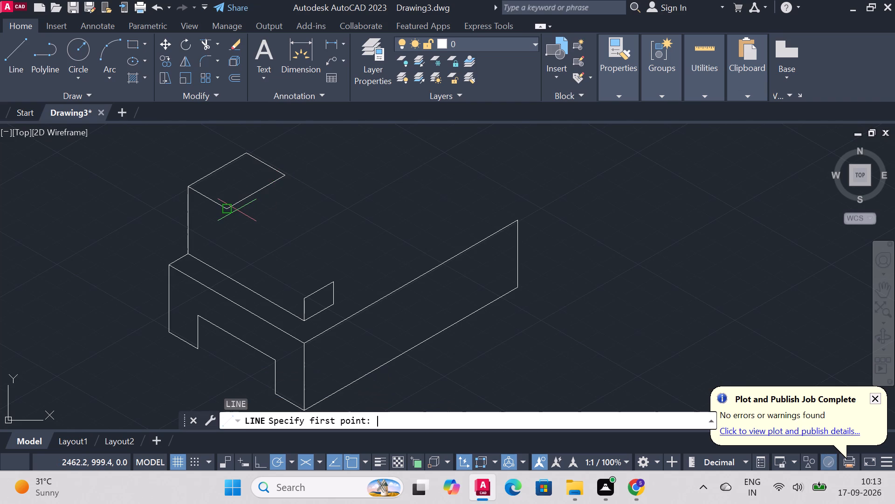
{"action": "left_click", "coordinate": [226, 205]}
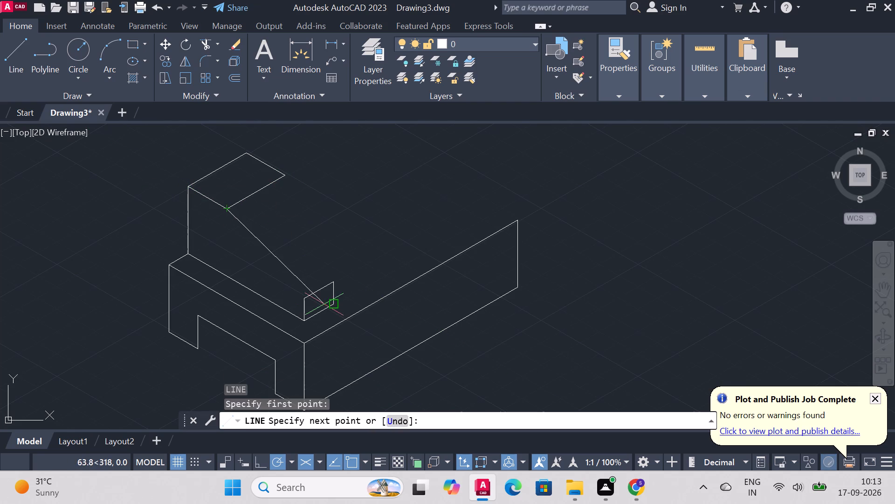
{"action": "left_click", "coordinate": [306, 300]}
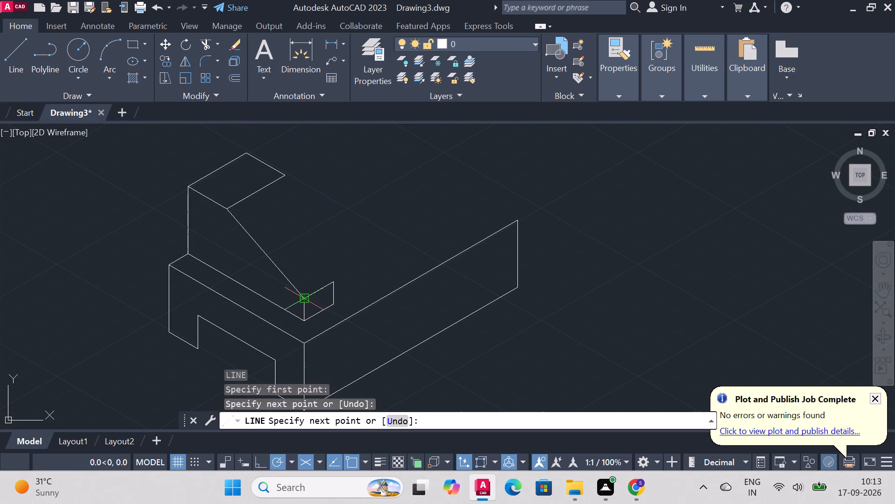
{"action": "key", "text": "Escape"}
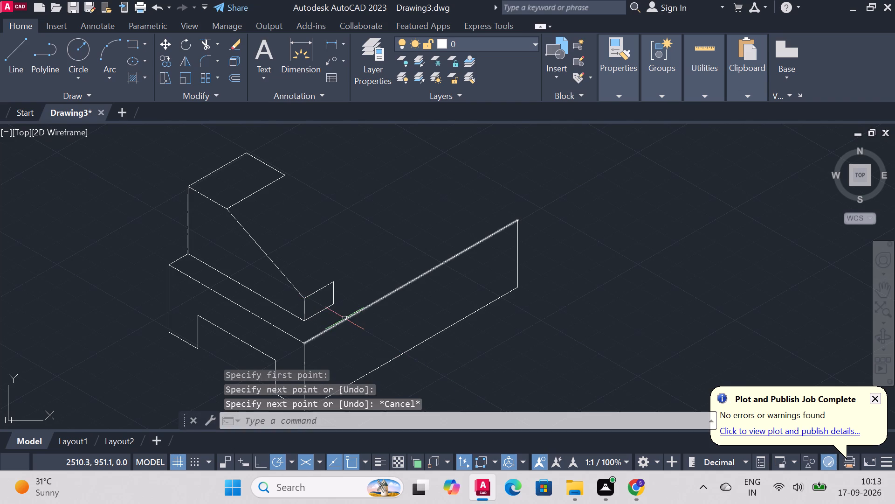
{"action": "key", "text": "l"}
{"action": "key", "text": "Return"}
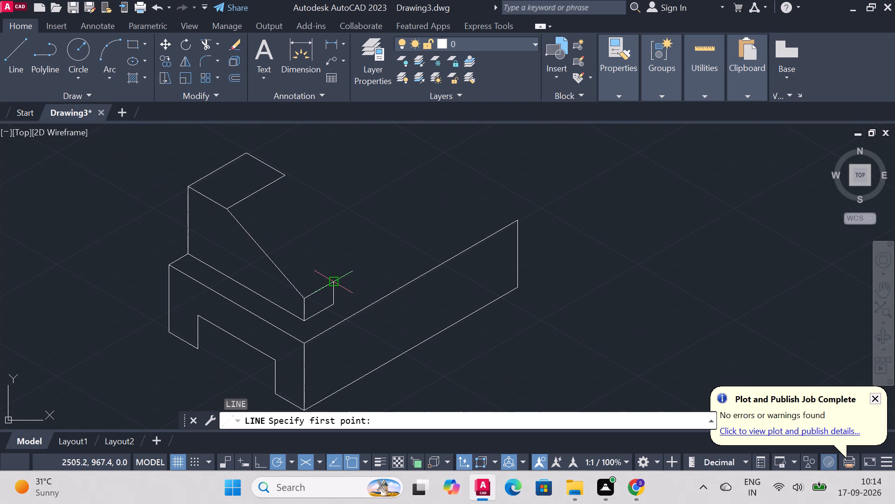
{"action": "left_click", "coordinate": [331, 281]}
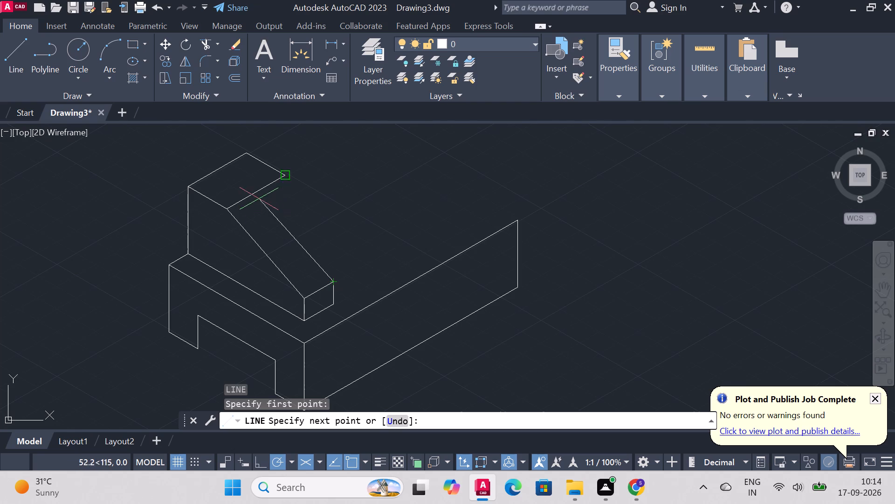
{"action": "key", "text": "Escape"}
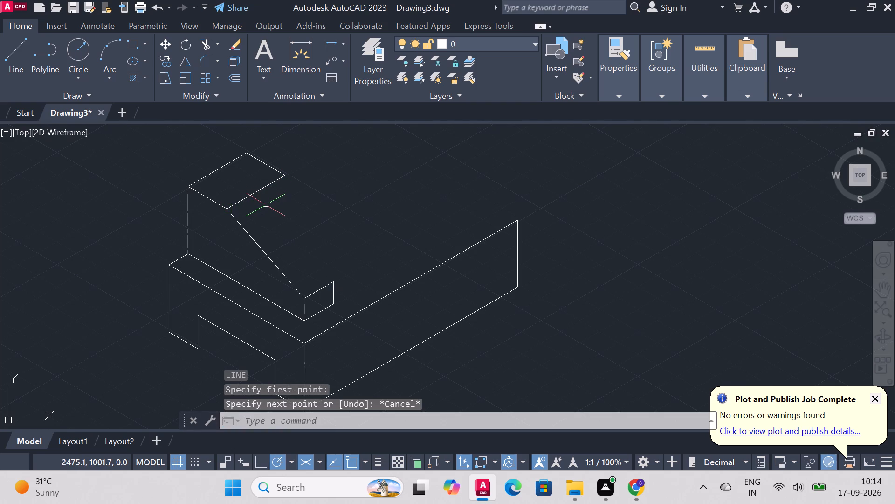
Draw 15 mm along 30° from the top face's near front corner, continuing with the second sloped edge to the small outline's other top corner.
{"action": "key", "text": "l"}
{"action": "key", "text": "Return"}
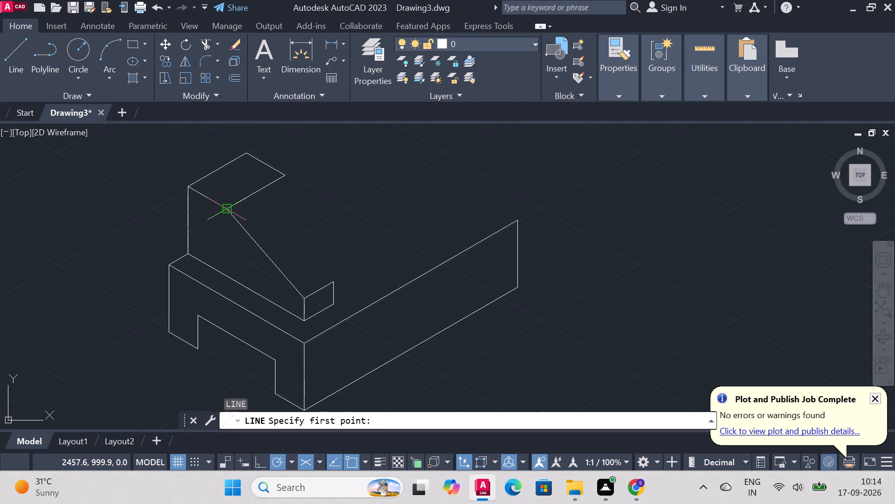
{"action": "left_click", "coordinate": [228, 211]}
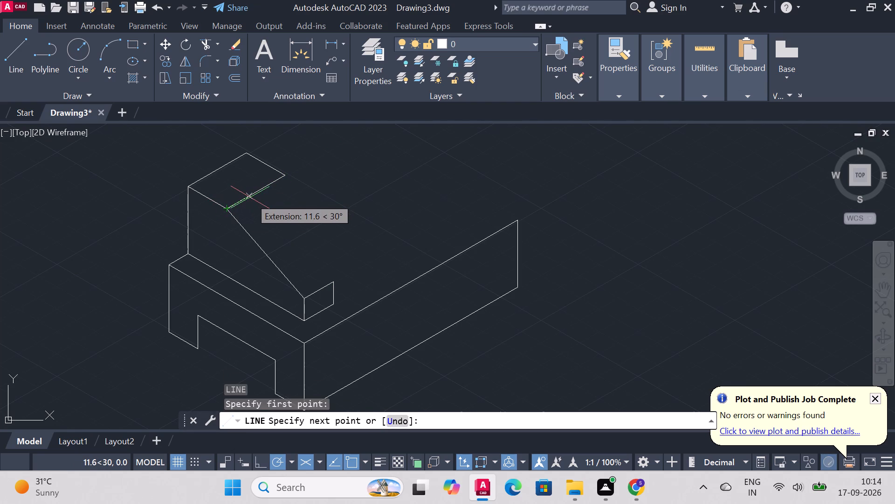
{"action": "type", "text": "15"}
{"action": "key", "text": "Return"}
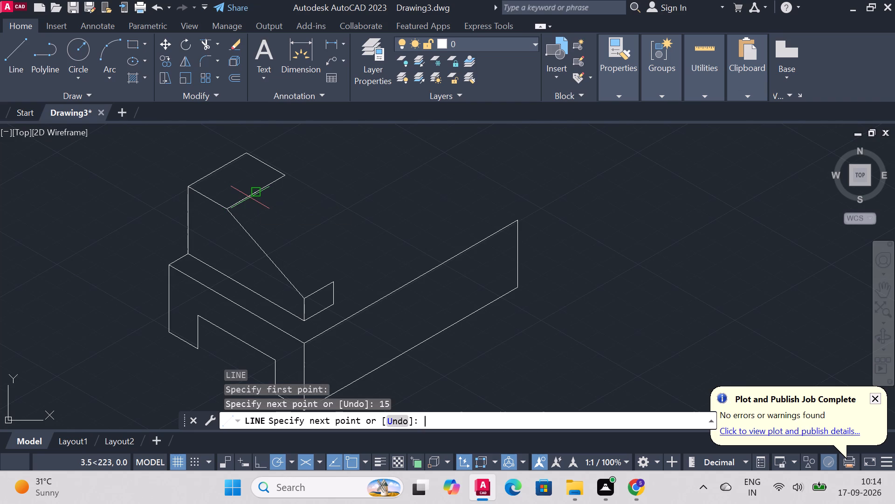
{"action": "left_click", "coordinate": [334, 286]}
{"action": "key", "text": "grave"}
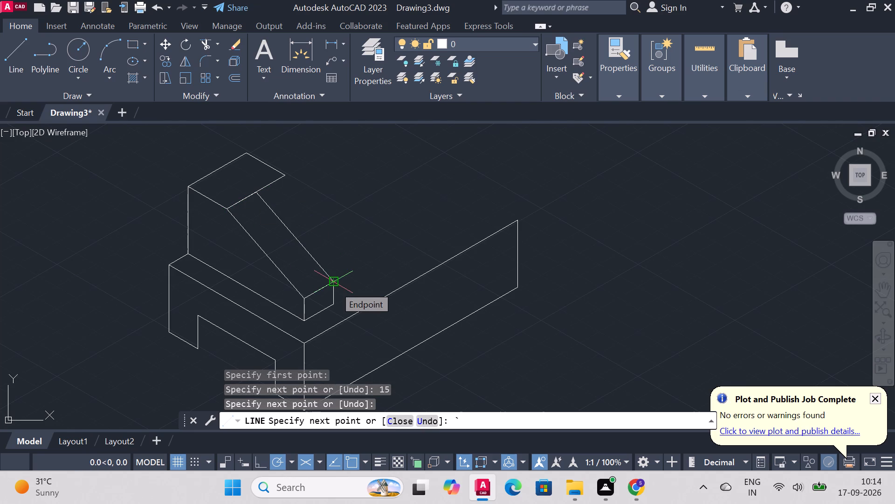
{"action": "key", "text": "Escape"}
{"action": "key", "text": "Escape"}
Trim the overlapping segment of the top face's front edge between the two sloped edges.
{"action": "type", "text": "trim"}
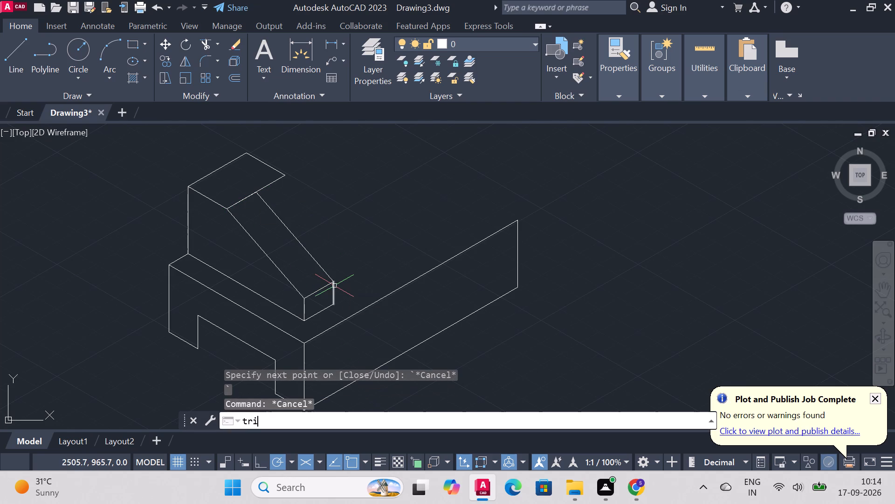
{"action": "key", "text": "Return"}
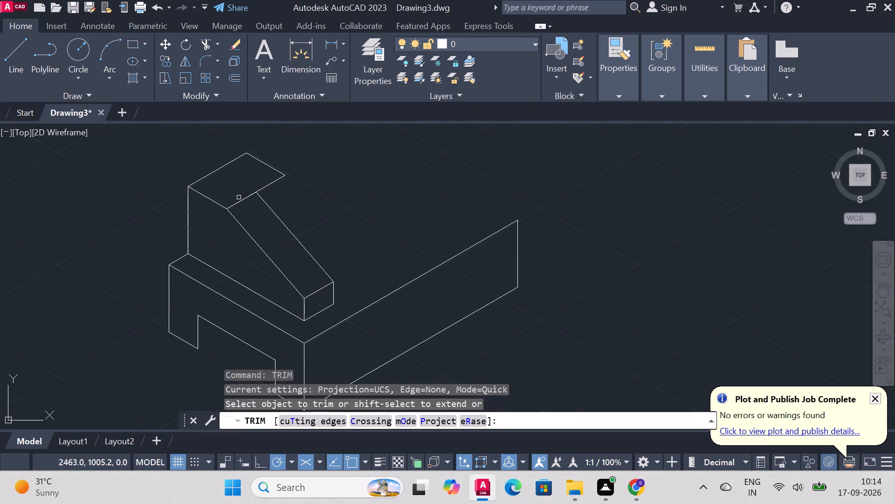
{"action": "left_click", "coordinate": [244, 201]}
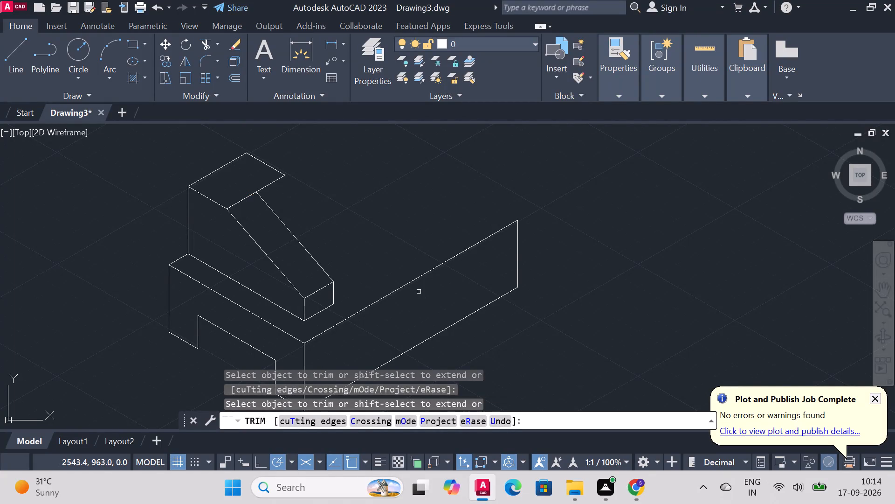
{"action": "key", "text": "Escape"}
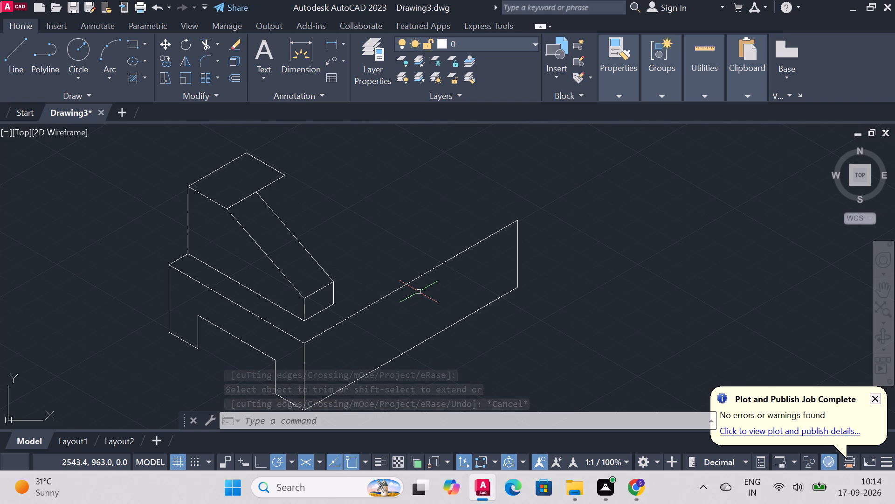
From the far end of the top face's front edge, draw the upright's notch: 10 mm down, 30 mm along 30° and 10 mm up.
{"action": "key", "text": "l"}
{"action": "key", "text": "Return"}
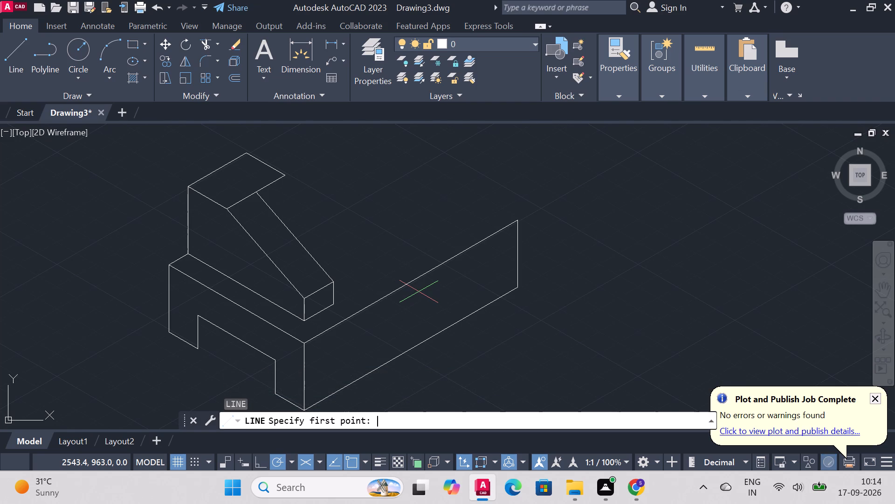
{"action": "left_click", "coordinate": [286, 173]}
{"action": "type", "text": "10"}
{"action": "key", "text": "Return"}
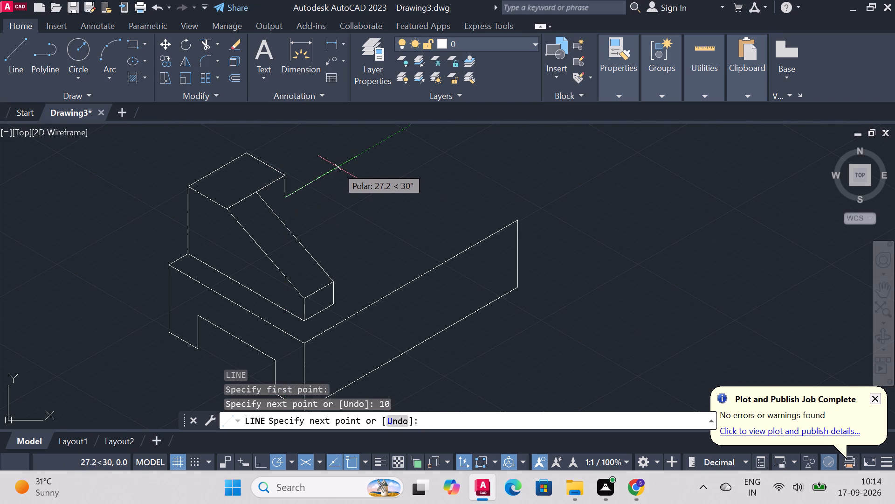
{"action": "type", "text": "30"}
{"action": "key", "text": "Return"}
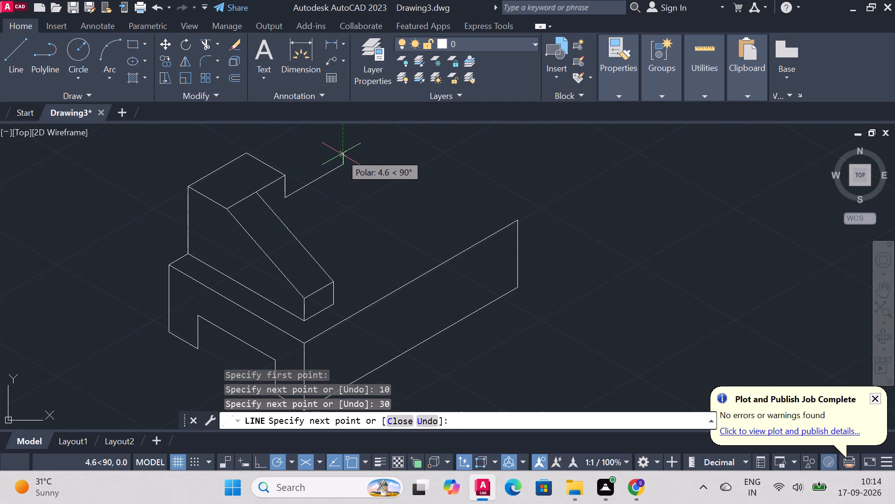
{"action": "type", "text": "10"}
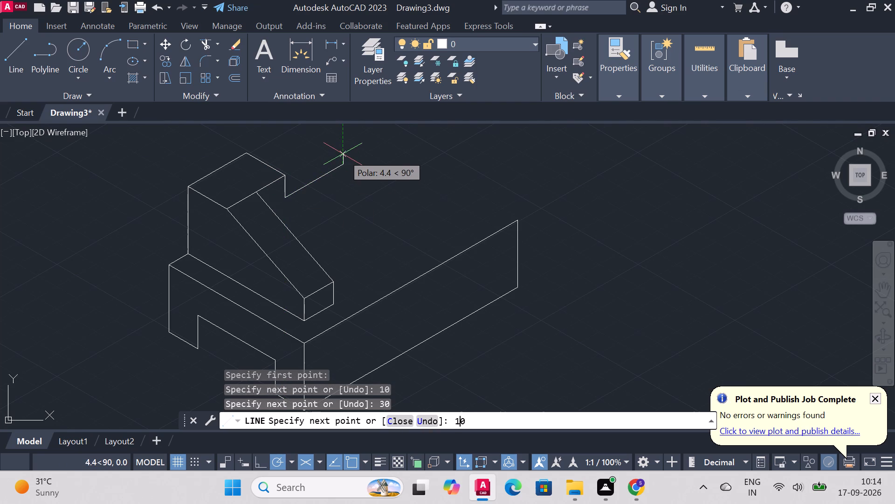
{"action": "key", "text": "Return"}
{"action": "key", "text": "Escape"}
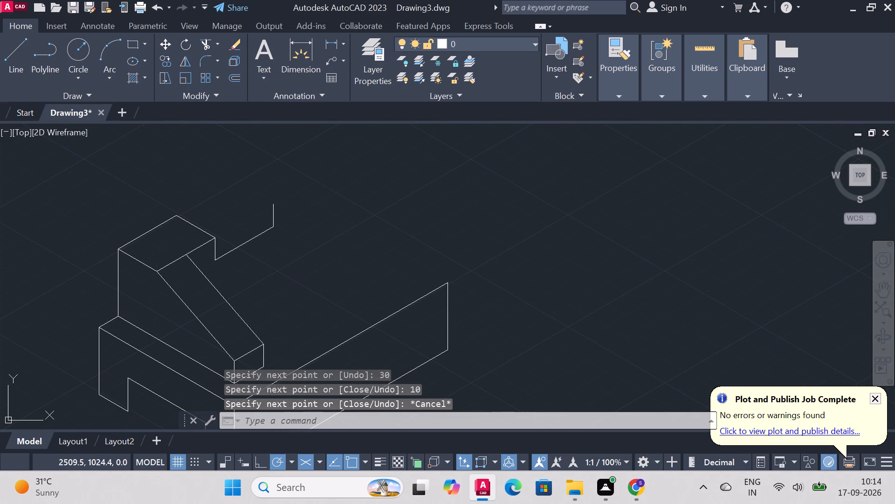
From the notch's upper far corner, draw the upright's second top face: 20 mm along 150°, 30 mm along 30°, 20 mm along 330°, and close it.
{"action": "key", "text": "l"}
{"action": "key", "text": "Return"}
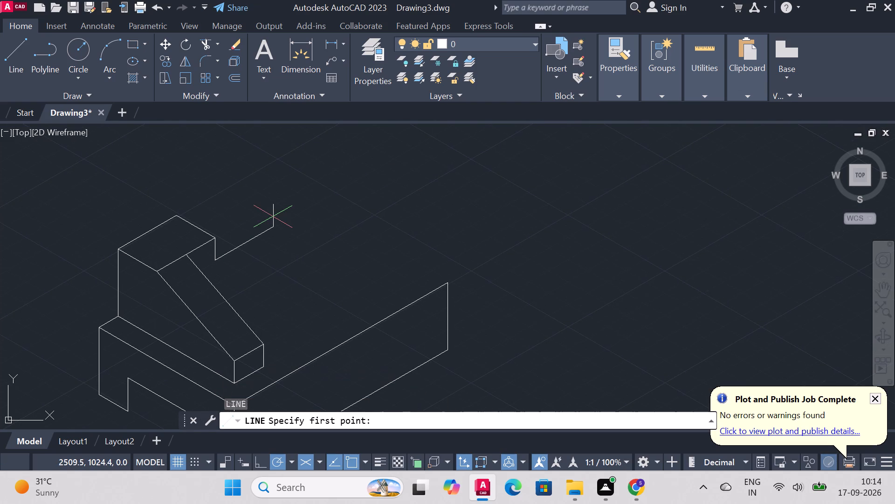
{"action": "left_click", "coordinate": [273, 202]}
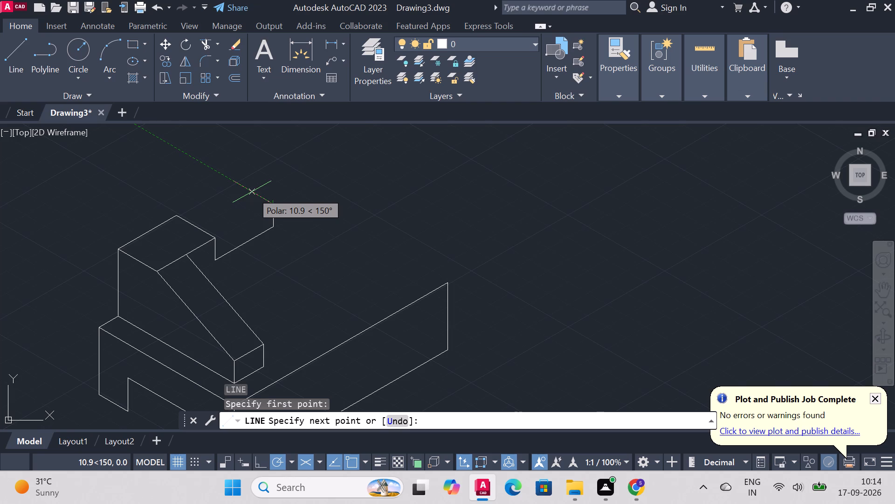
{"action": "type", "text": "20"}
{"action": "key", "text": "Return"}
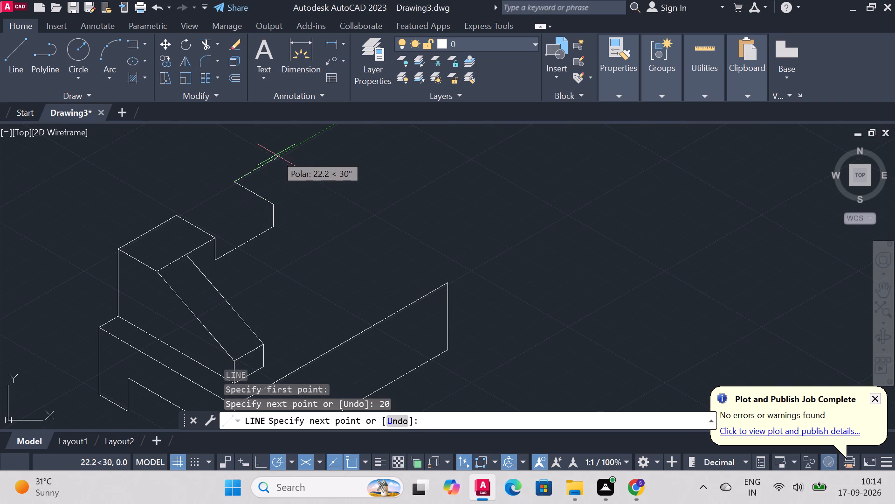
{"action": "type", "text": "30"}
{"action": "key", "text": "Return"}
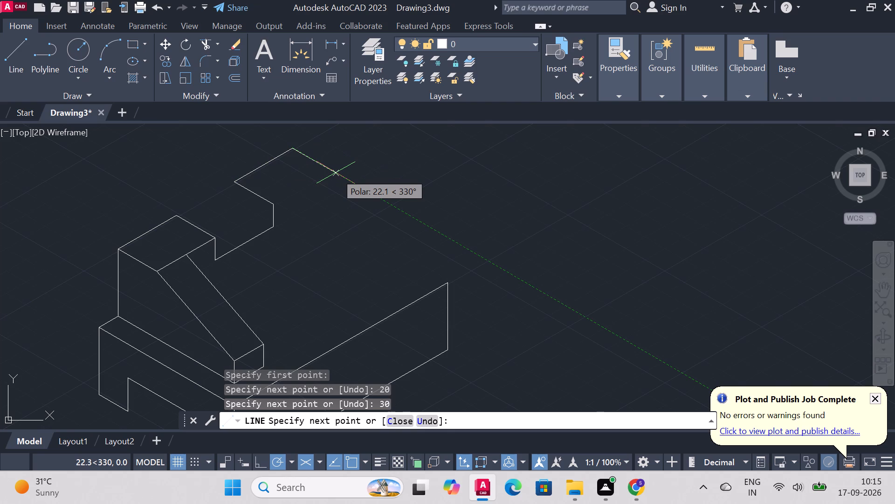
{"action": "type", "text": "20"}
{"action": "key", "text": "Return"}
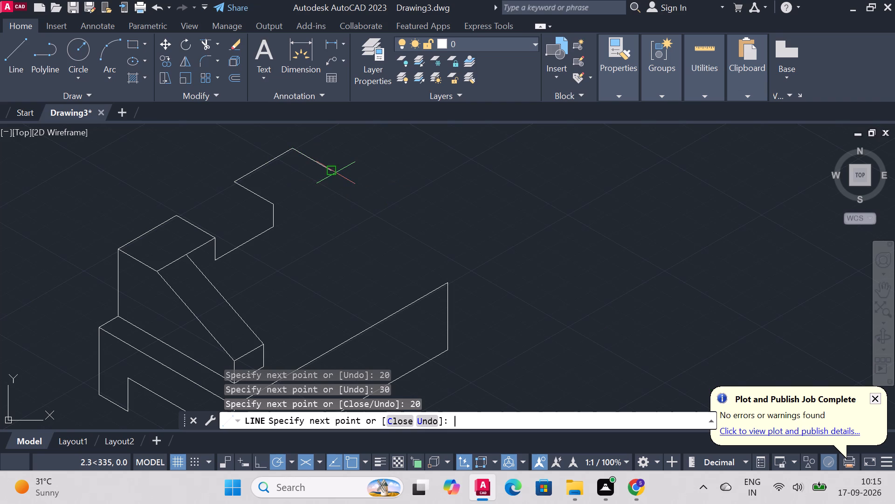
{"action": "left_click", "coordinate": [271, 202]}
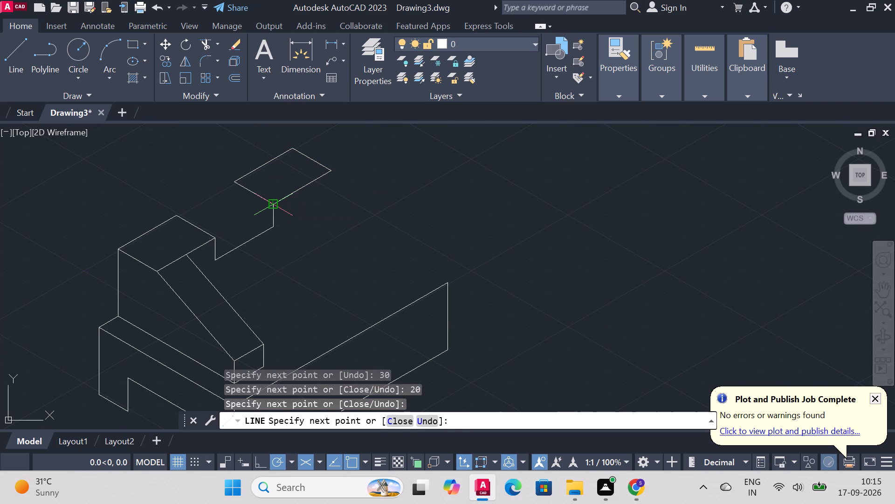
{"action": "key", "text": "Escape"}
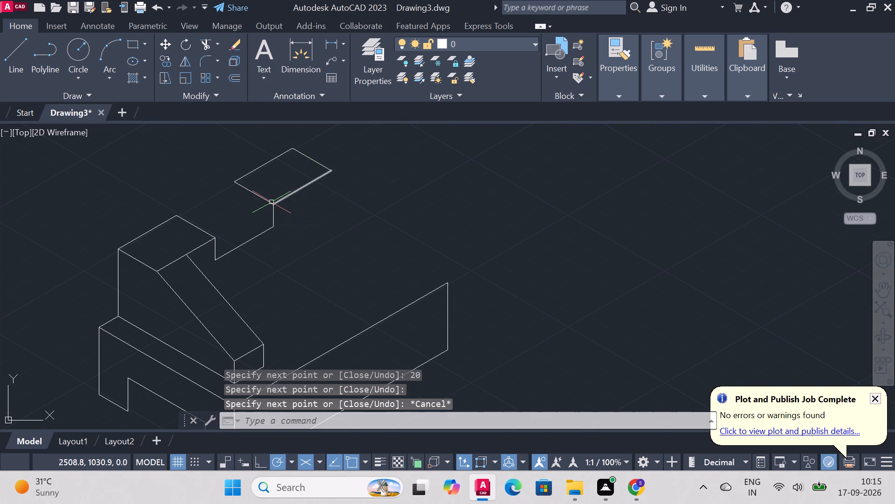
Draw the notch's far side wall: 20 mm along 150° from the floor's far front corner, and up to the second top face's back corner.
{"action": "key", "text": "l"}
{"action": "key", "text": "Return"}
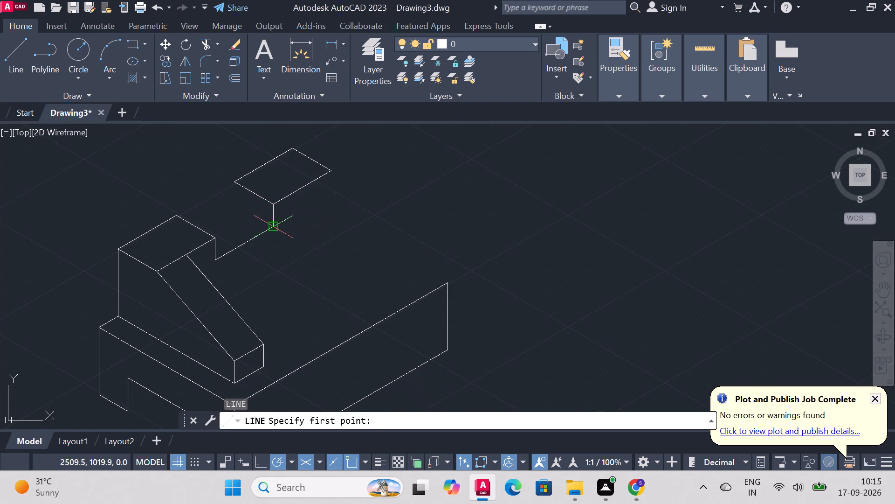
{"action": "left_click", "coordinate": [271, 224]}
{"action": "type", "text": "20"}
{"action": "key", "text": "Return"}
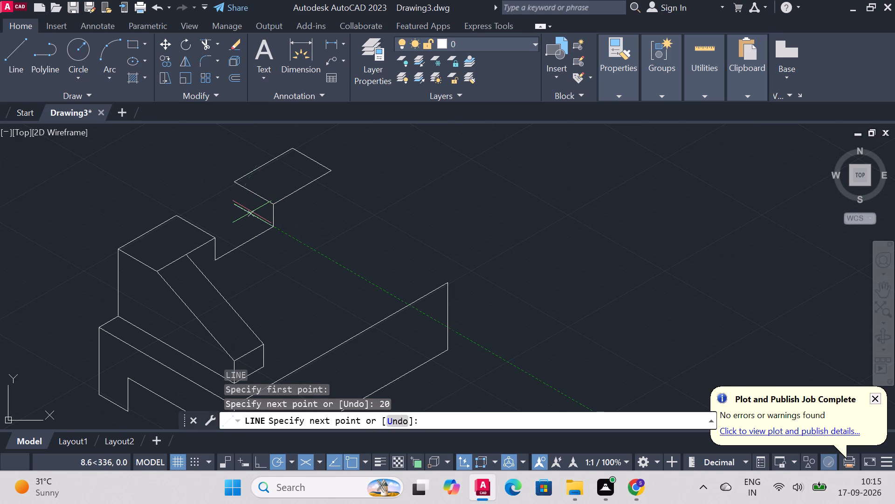
{"action": "left_click", "coordinate": [232, 183]}
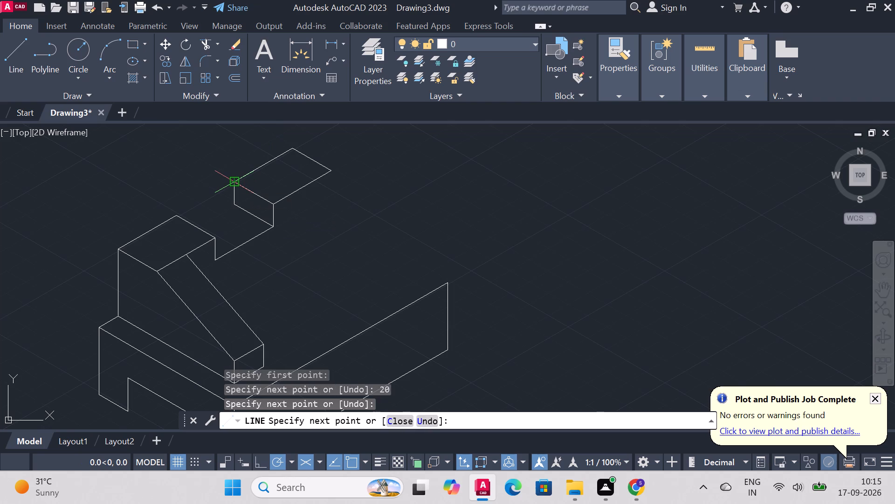
{"action": "key", "text": "Escape"}
Draw the notch floor's back edge from the far wall's lower back corner to the side edge of the first top face.
{"action": "key", "text": "l"}
{"action": "key", "text": "Return"}
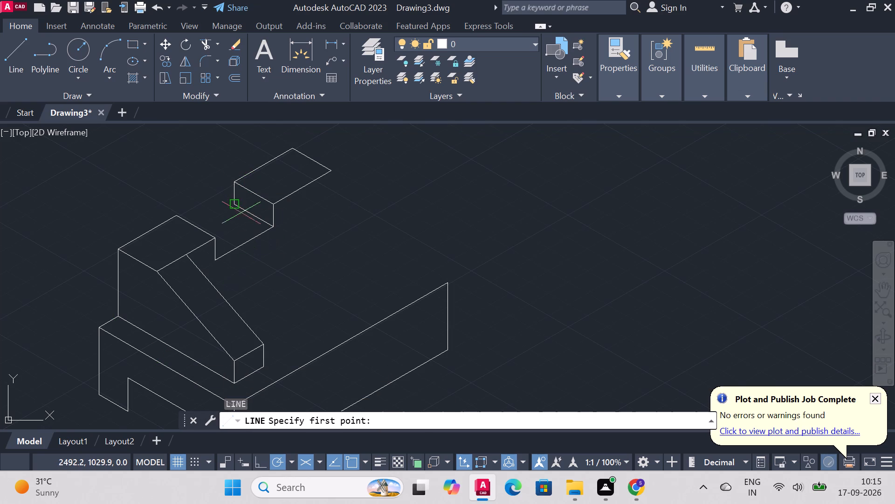
{"action": "left_click", "coordinate": [234, 203]}
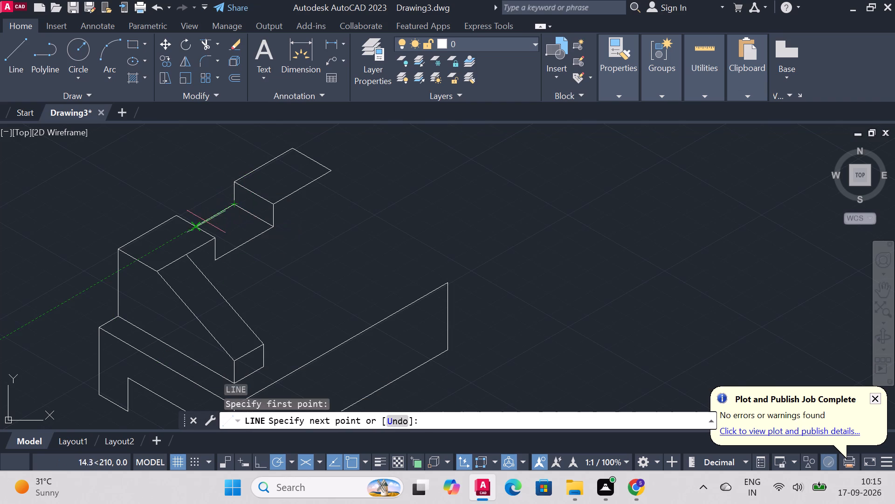
{"action": "left_click", "coordinate": [196, 227]}
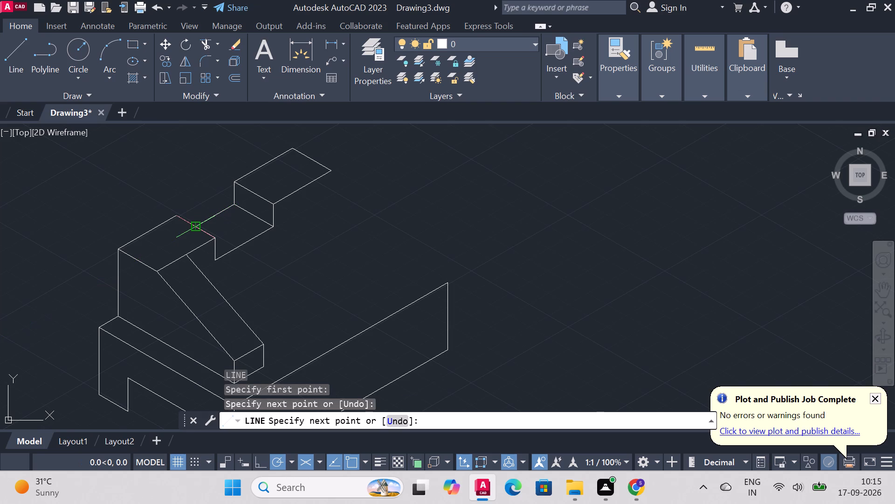
{"action": "key", "text": "Escape"}
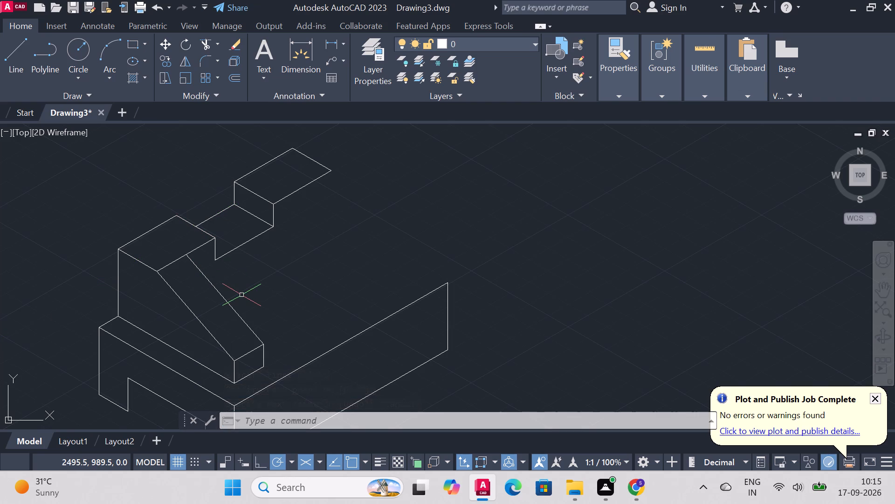
Start another line for the bracket's remaining edges.
{"action": "key", "text": "l"}
{"action": "key", "text": "Return"}
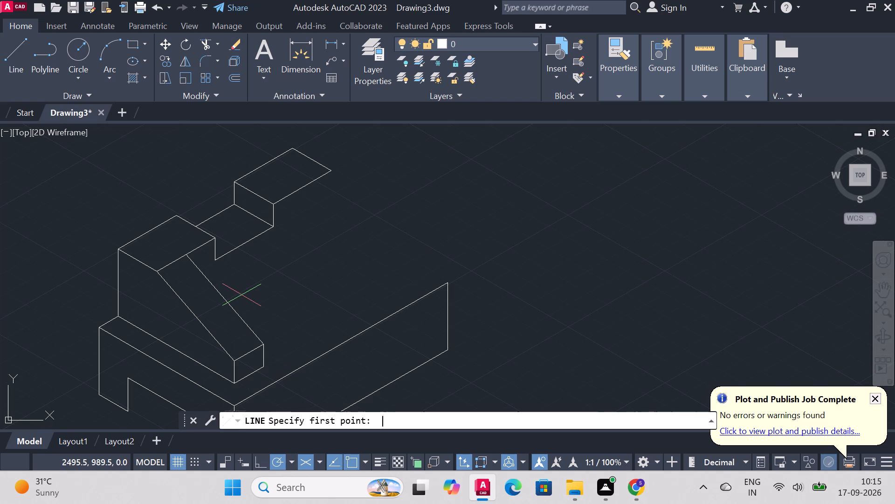
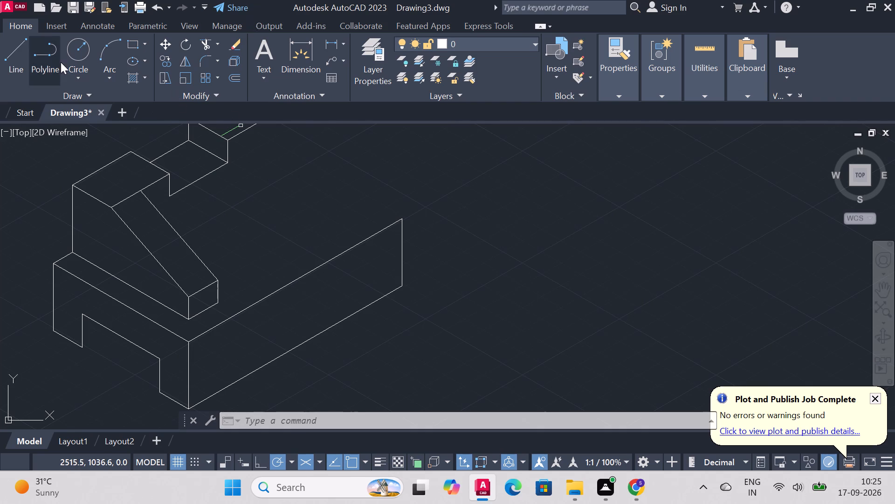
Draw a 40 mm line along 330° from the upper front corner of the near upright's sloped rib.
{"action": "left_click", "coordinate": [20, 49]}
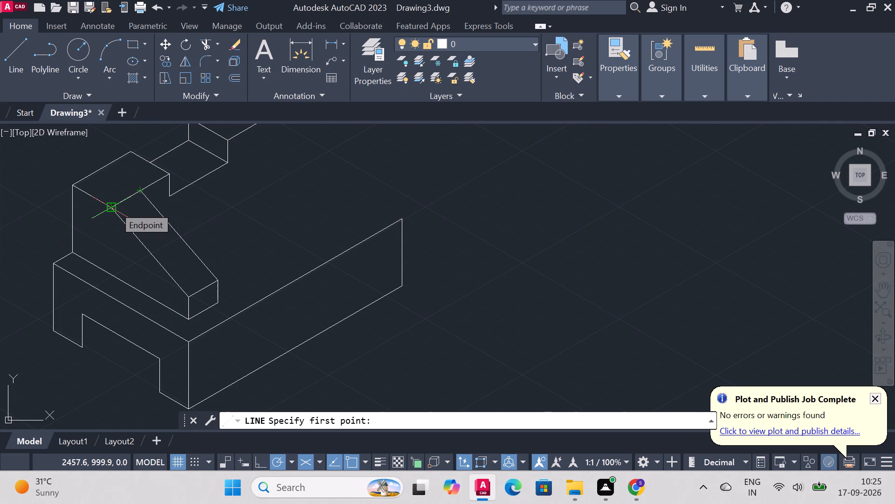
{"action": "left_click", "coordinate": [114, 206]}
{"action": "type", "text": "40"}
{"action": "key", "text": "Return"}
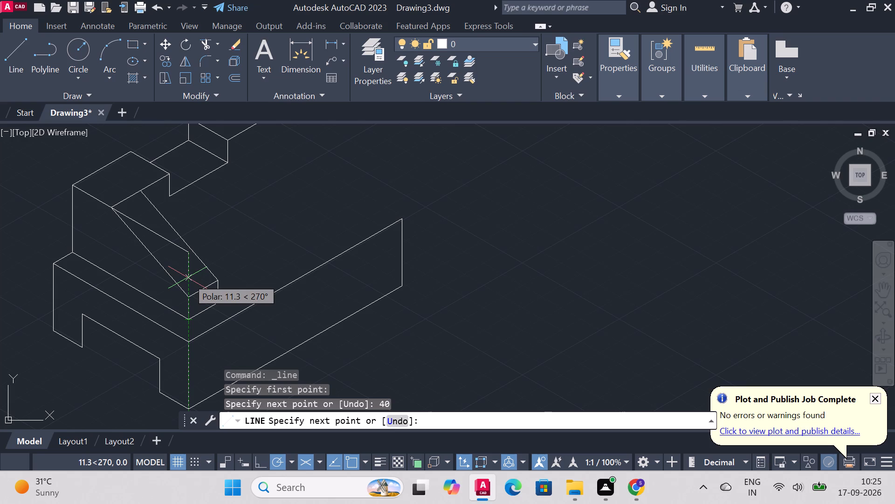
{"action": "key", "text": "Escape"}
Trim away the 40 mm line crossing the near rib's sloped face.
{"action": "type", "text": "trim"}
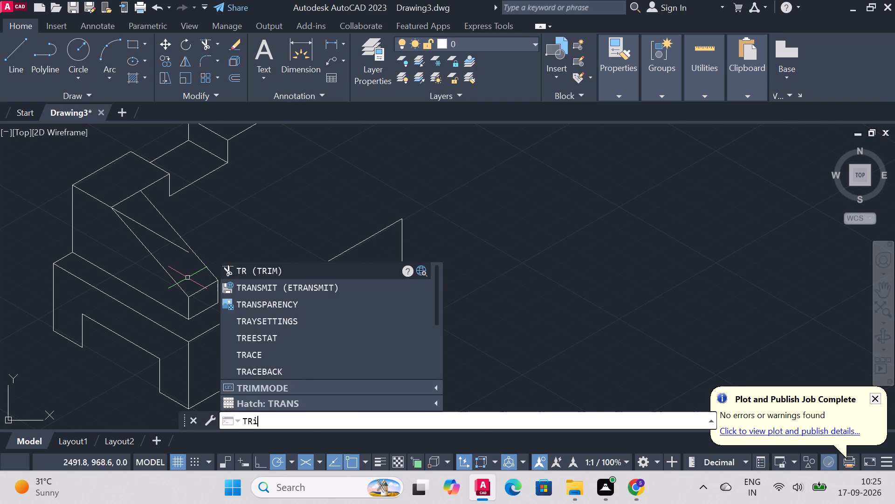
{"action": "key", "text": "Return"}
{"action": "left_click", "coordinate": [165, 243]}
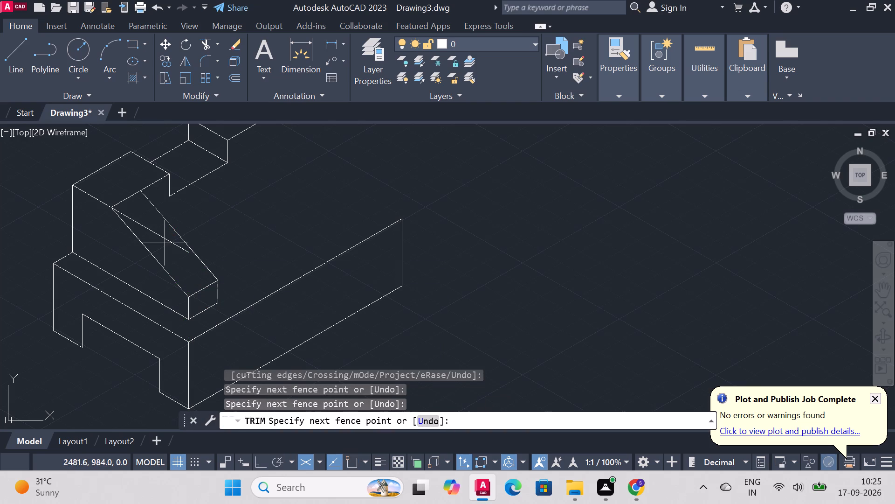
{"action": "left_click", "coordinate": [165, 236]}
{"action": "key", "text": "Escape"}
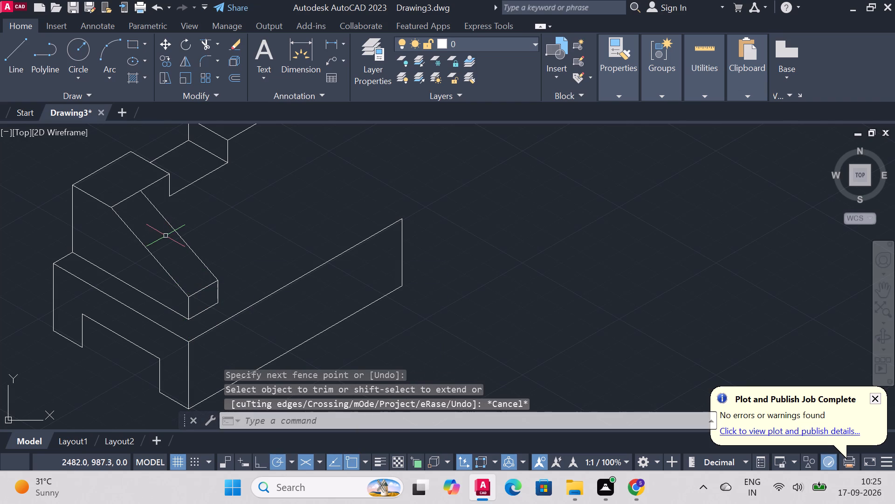
From the base's far front top corner, draw 10 mm along 150° and a 10 mm locating line along 210°.
{"action": "key", "text": "l"}
{"action": "key", "text": "Return"}
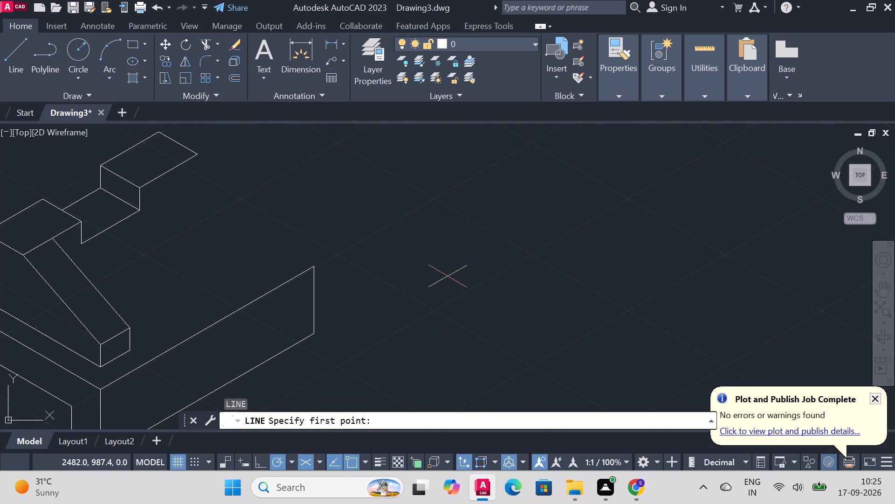
{"action": "left_click", "coordinate": [315, 266]}
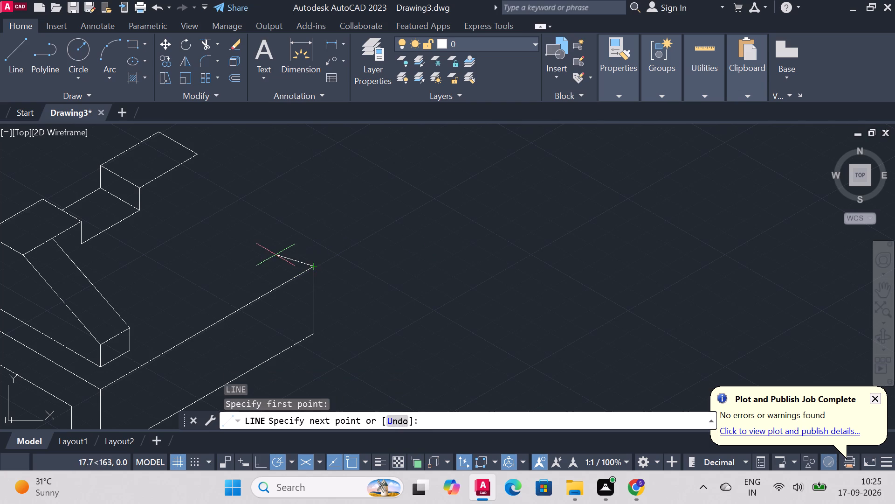
{"action": "key", "text": "1"}
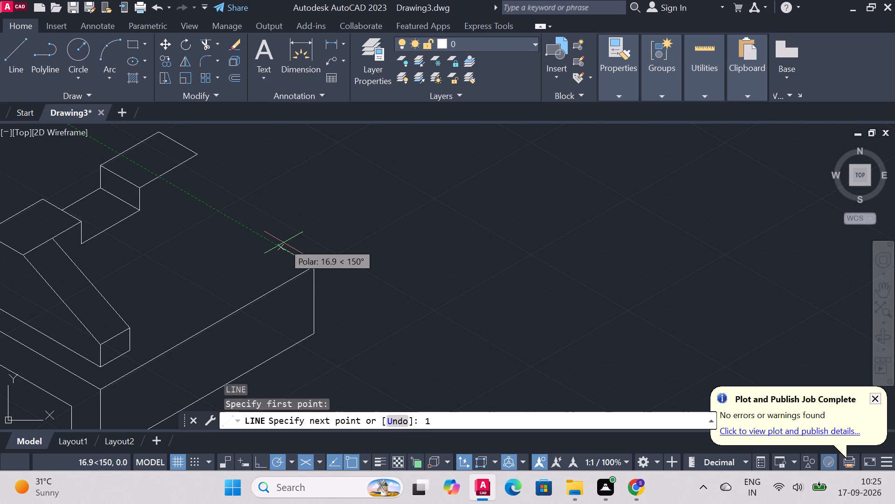
{"action": "key", "text": "0"}
{"action": "key", "text": "Return"}
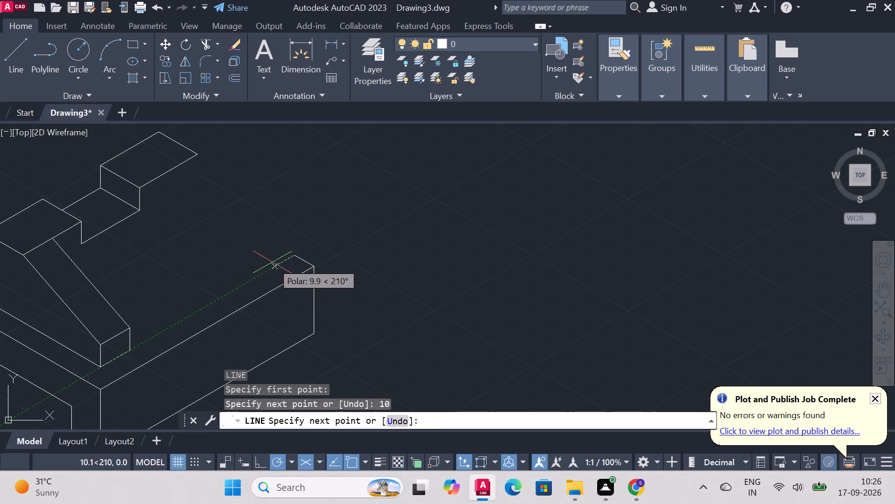
{"action": "type", "text": "10"}
{"action": "key", "text": "Return"}
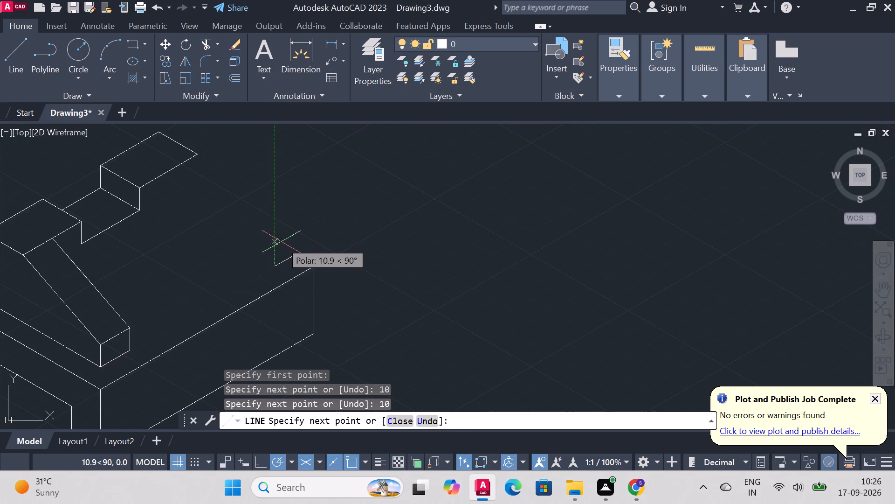
From the locating line's end, draw the far rib's end face: 10 mm up, 15 mm along 210°, 10 mm down, and back to its start.
{"action": "key", "text": "1"}
{"action": "key", "text": "0"}
{"action": "key", "text": "Return"}
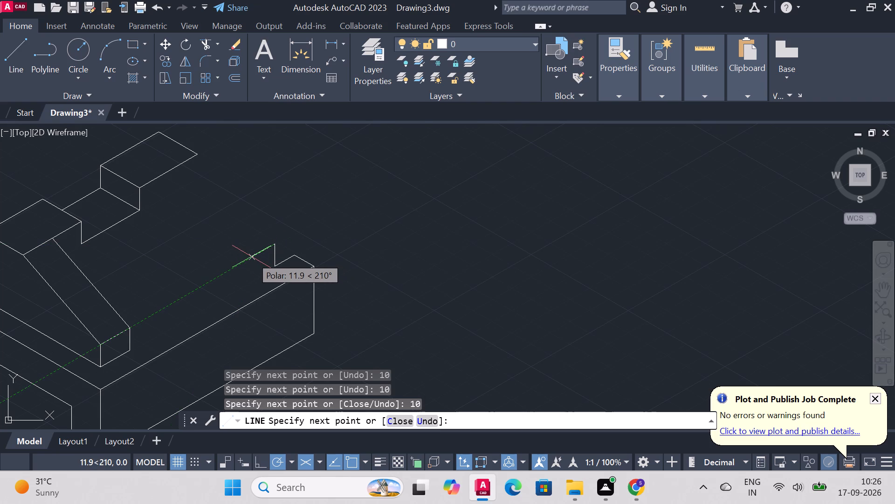
{"action": "type", "text": "15"}
{"action": "key", "text": "Return"}
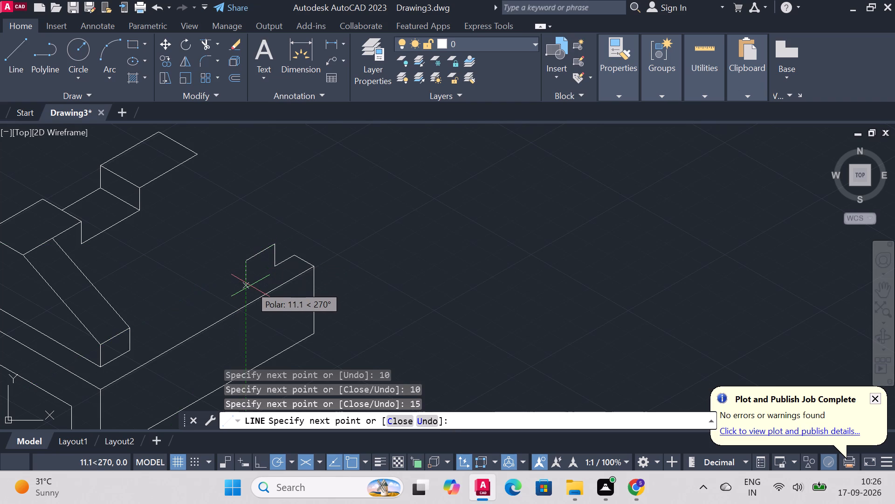
{"action": "type", "text": "10"}
{"action": "key", "text": "Return"}
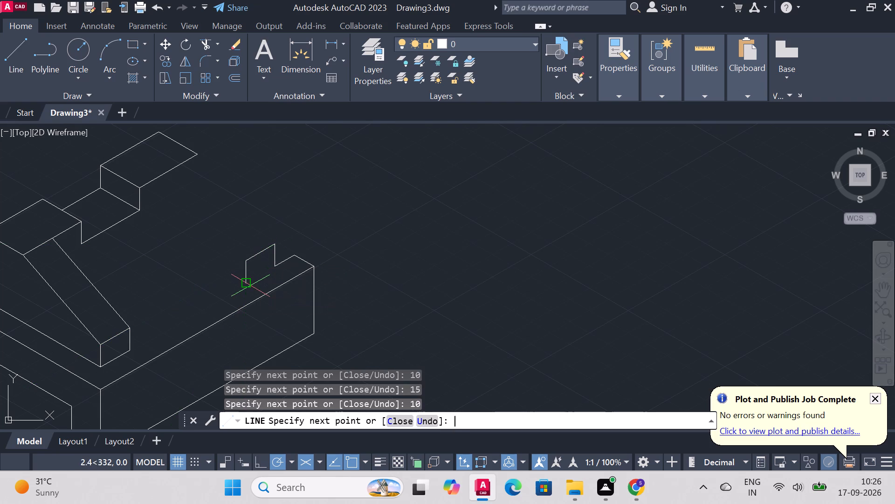
{"action": "left_click", "coordinate": [271, 269]}
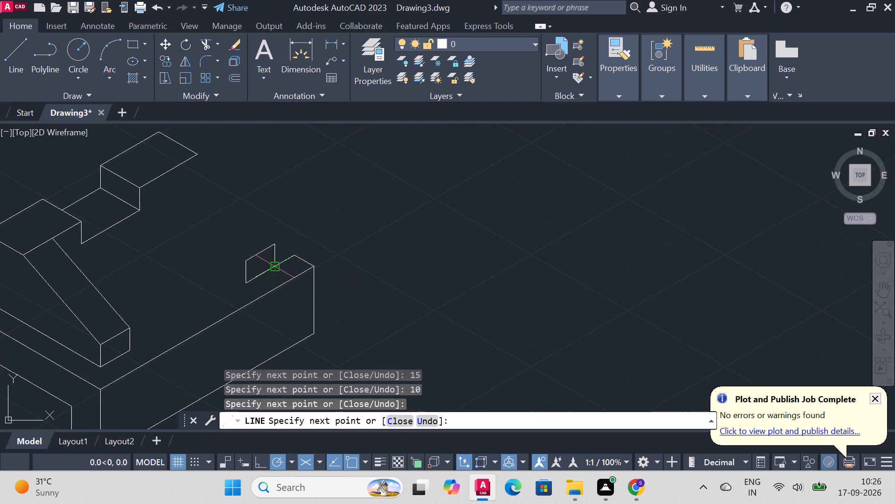
{"action": "key", "text": "Escape"}
Trim away the 10 mm locating line between the base's far edge and the far rib's end face.
{"action": "type", "text": "trim"}
{"action": "key", "text": "Return"}
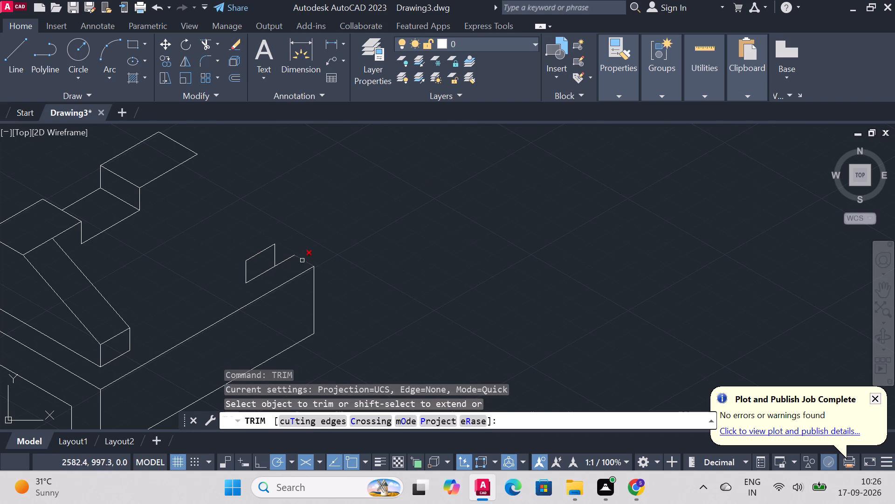
{"action": "left_click", "coordinate": [285, 261]}
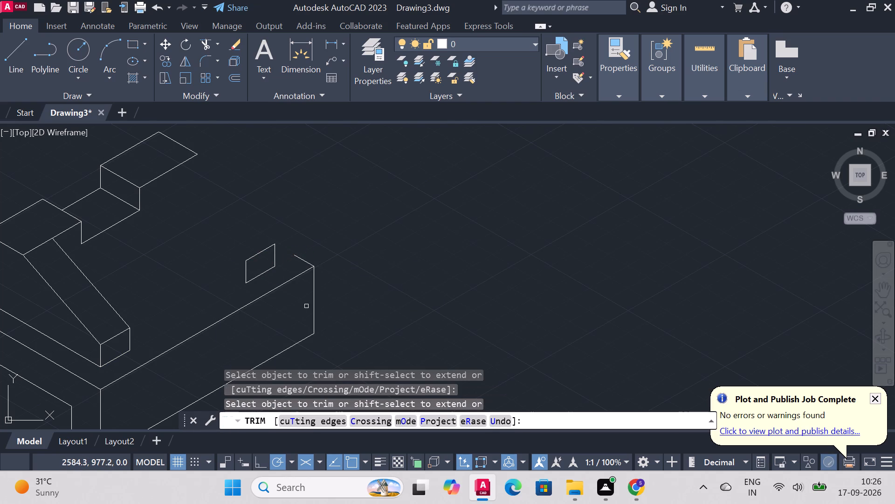
{"action": "key", "text": "Escape"}
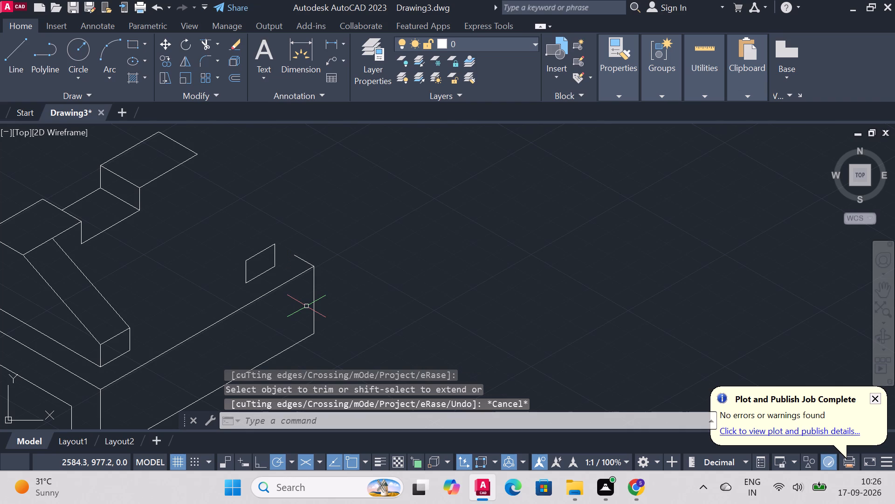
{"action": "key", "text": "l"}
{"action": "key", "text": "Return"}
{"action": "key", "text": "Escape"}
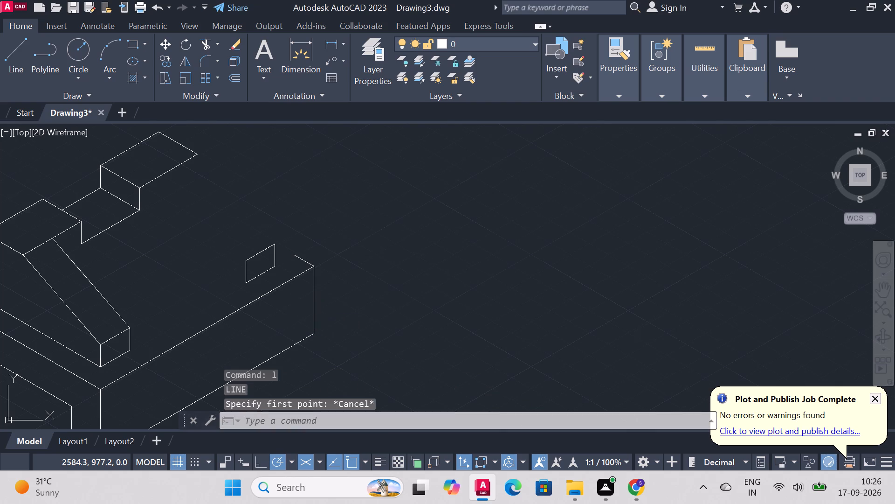
Outline the far rib's side: 40 mm along 150° from the end face's lower near corner, 30 mm up, and sloping to its upper near corner.
{"action": "key", "text": "l"}
{"action": "key", "text": "Return"}
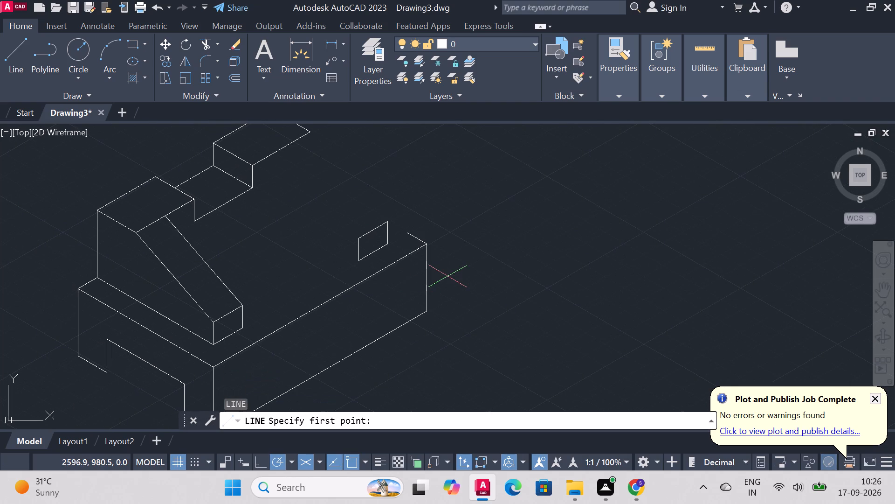
{"action": "left_click", "coordinate": [358, 259]}
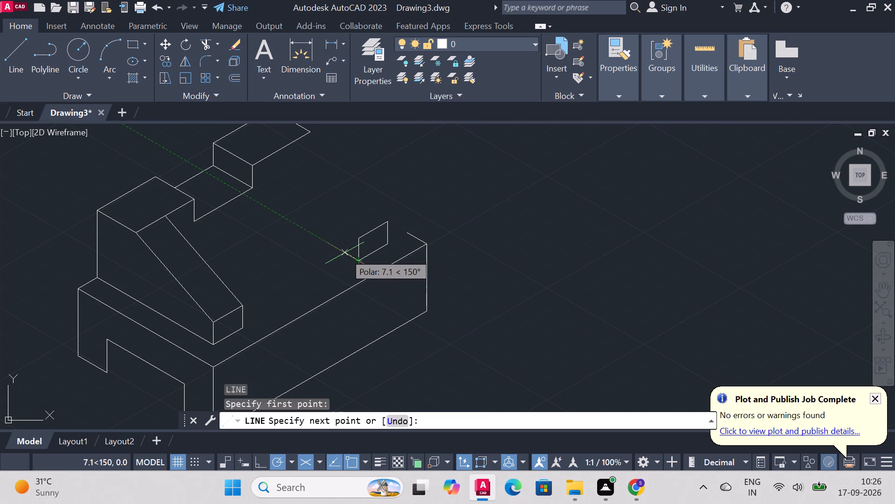
{"action": "type", "text": "40"}
{"action": "key", "text": "Return"}
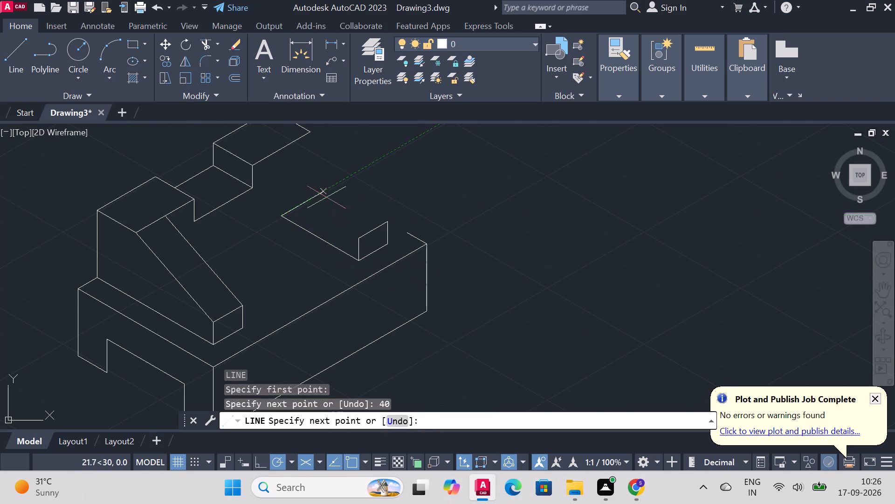
{"action": "left_click", "coordinate": [282, 151]}
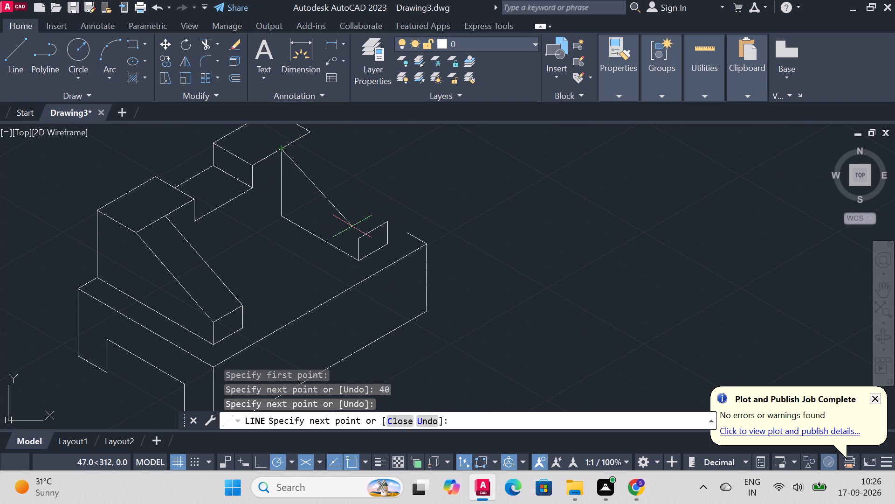
{"action": "left_click", "coordinate": [360, 240]}
{"action": "key", "text": "Escape"}
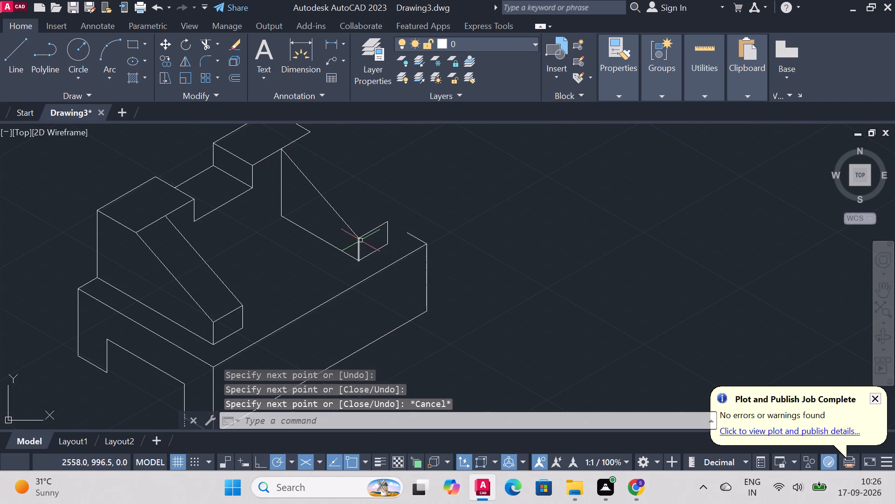
Draw the far rib's second sloped edge from the far top face's outer front corner to the end face's upper far corner.
{"action": "key", "text": "l"}
{"action": "key", "text": "Return"}
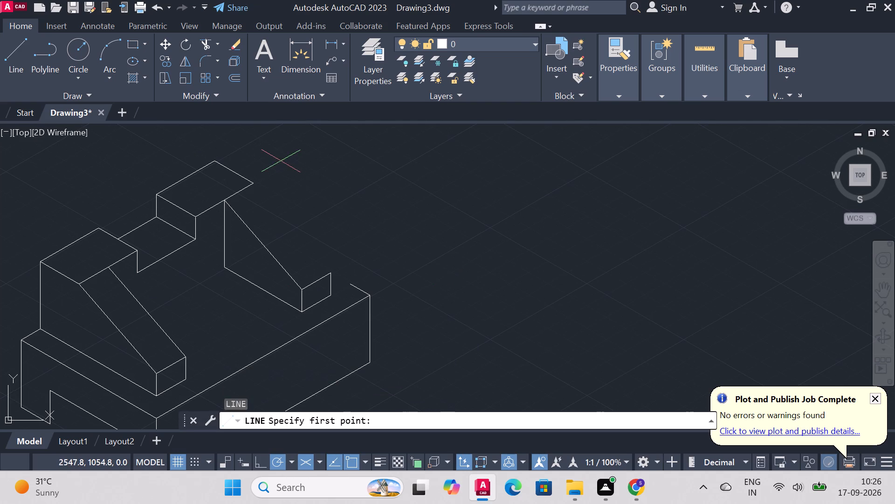
{"action": "left_click", "coordinate": [255, 184]}
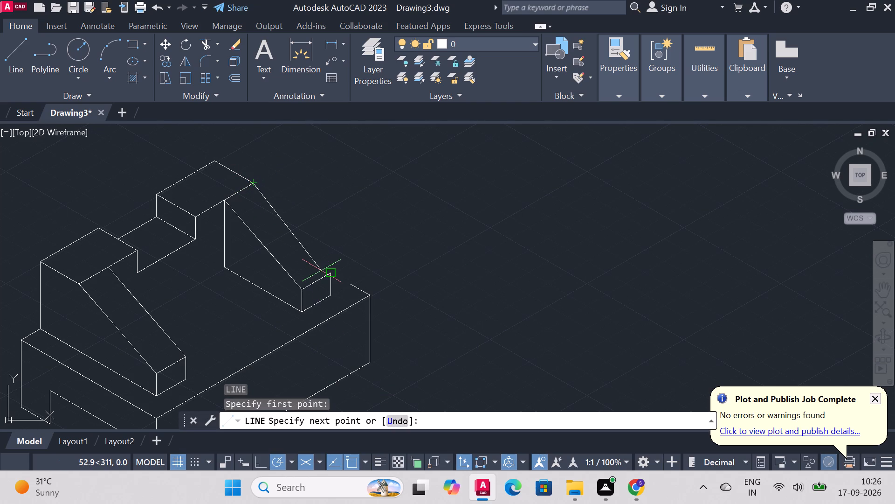
{"action": "left_click", "coordinate": [328, 276]}
{"action": "key", "text": "Escape"}
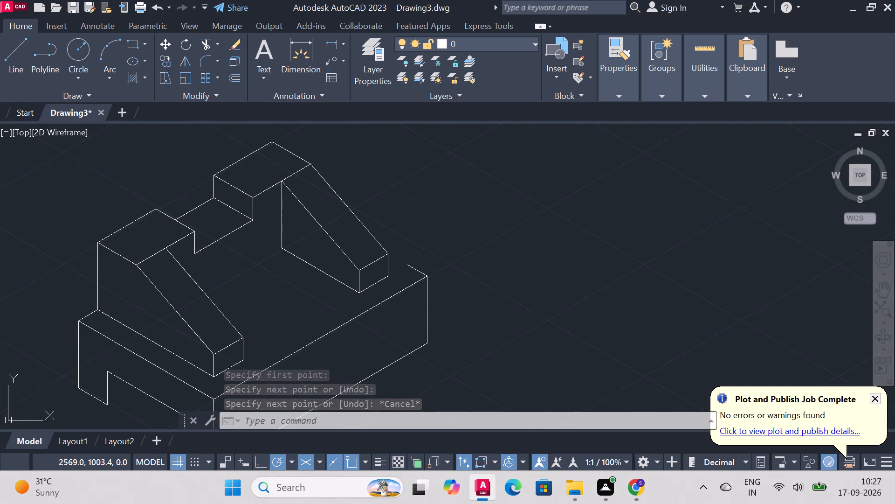
Extend the base's far top edge with a line from its open end to the far rib end face's upper far corner.
{"action": "key", "text": "l"}
{"action": "key", "text": "Return"}
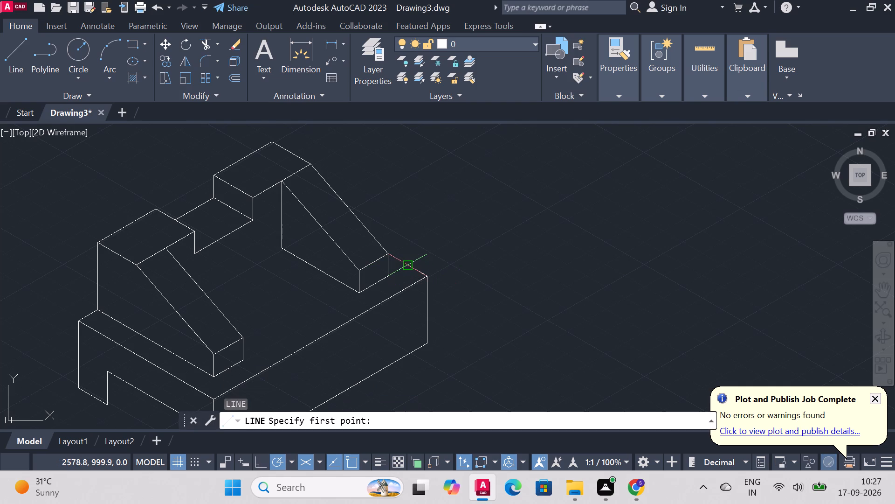
{"action": "left_click", "coordinate": [407, 264]}
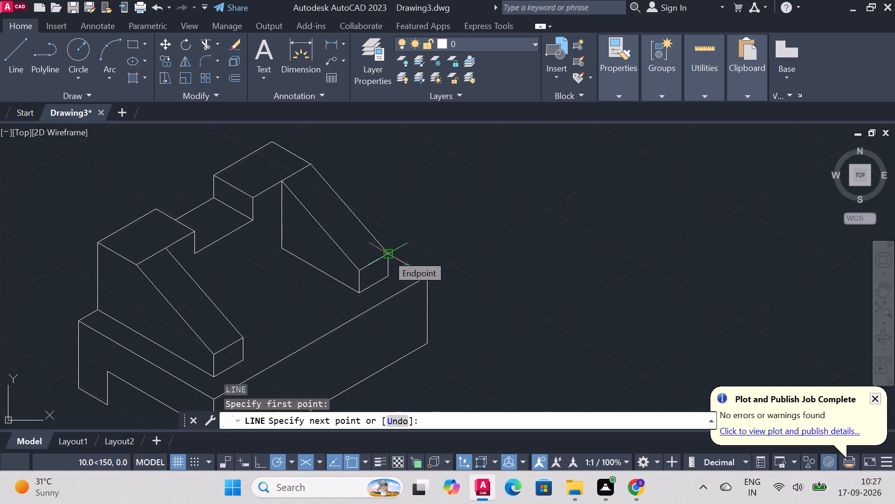
{"action": "left_click", "coordinate": [387, 254]}
{"action": "key", "text": "Escape"}
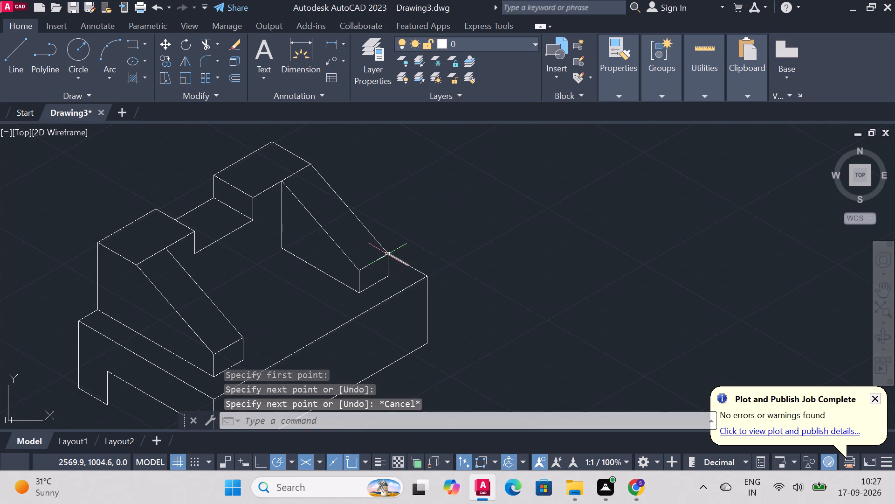
Draw the upright's bottom edge from the far rib's inner lower corner along 210° to the near rib's sloped edge.
{"action": "key", "text": "l"}
{"action": "key", "text": "Return"}
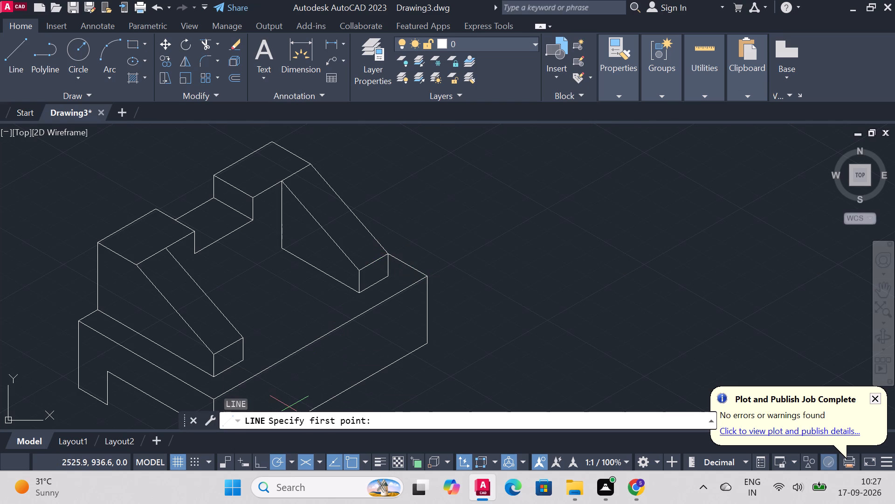
{"action": "left_click", "coordinate": [280, 250]}
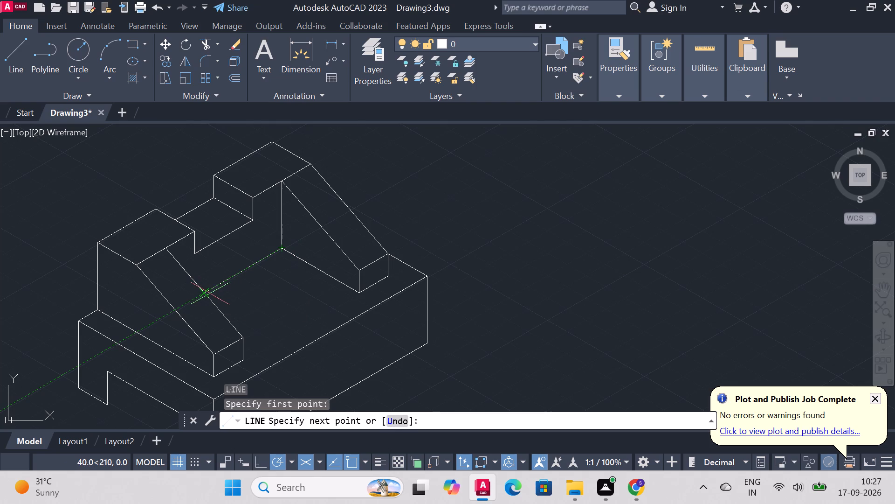
{"action": "left_click", "coordinate": [204, 295]}
{"action": "key", "text": "Escape"}
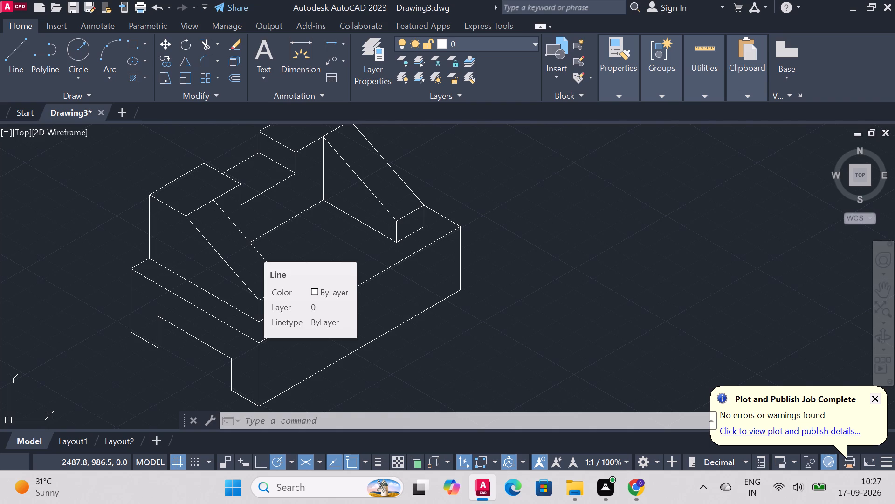
{"action": "key", "text": "Escape"}
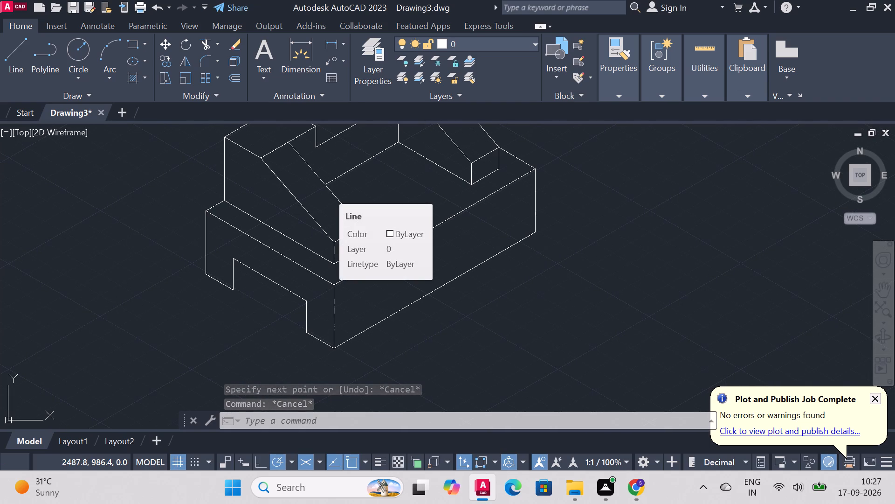
Draw locating lines from the base's near front top corner: 55 mm along the front top edge at 30°, and 25 mm inward at 150°.
{"action": "key", "text": "l"}
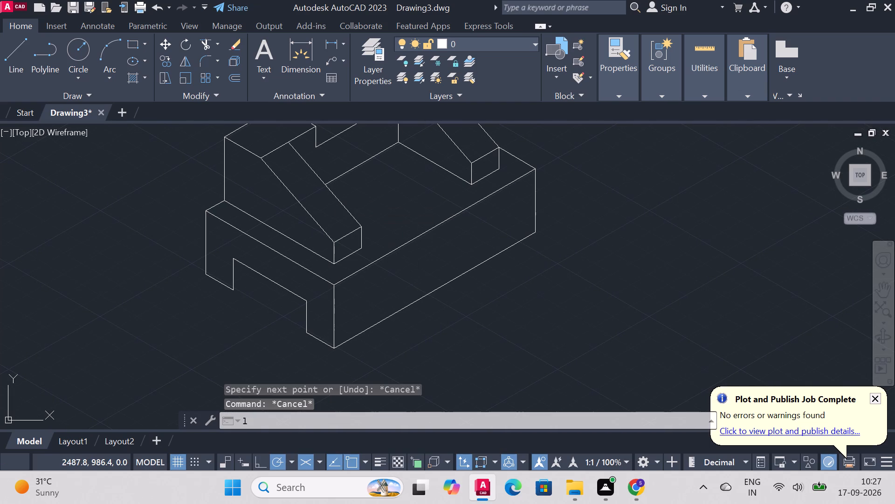
{"action": "key", "text": "Return"}
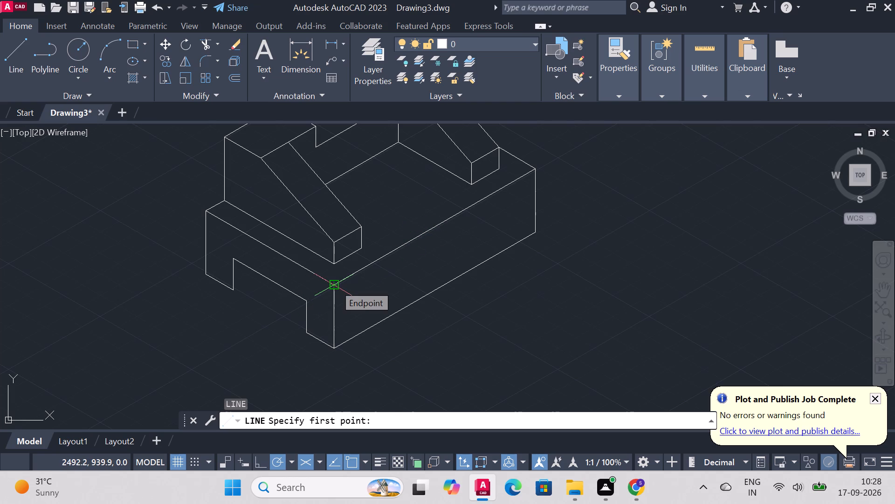
{"action": "left_click", "coordinate": [334, 284]}
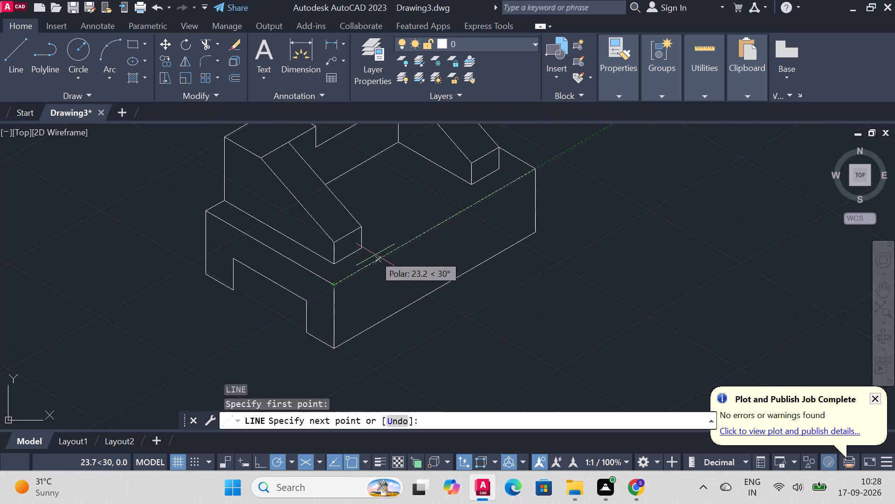
{"action": "type", "text": "55"}
{"action": "key", "text": "Return"}
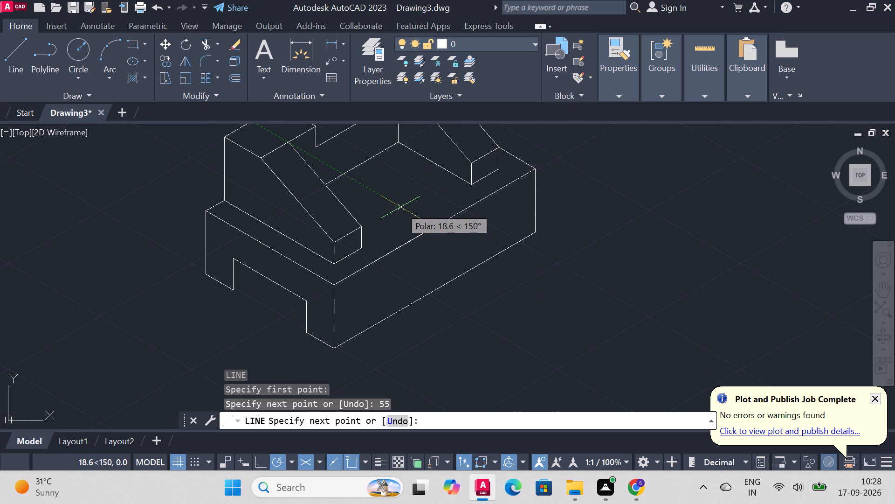
{"action": "key", "text": "2"}
{"action": "key", "text": "5"}
{"action": "key", "text": "Return"}
{"action": "key", "text": "Escape"}
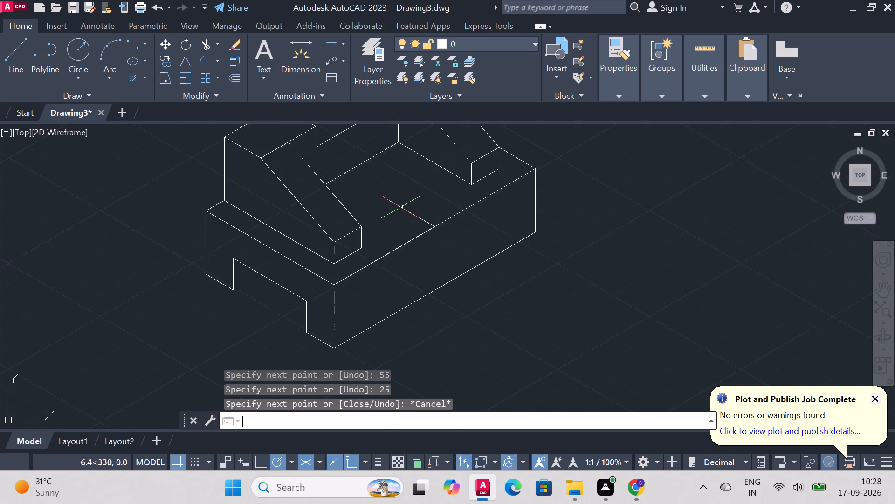
Trim away the 55 mm locating line lying on the base's front top edge.
{"action": "type", "text": "trim"}
{"action": "key", "text": "Return"}
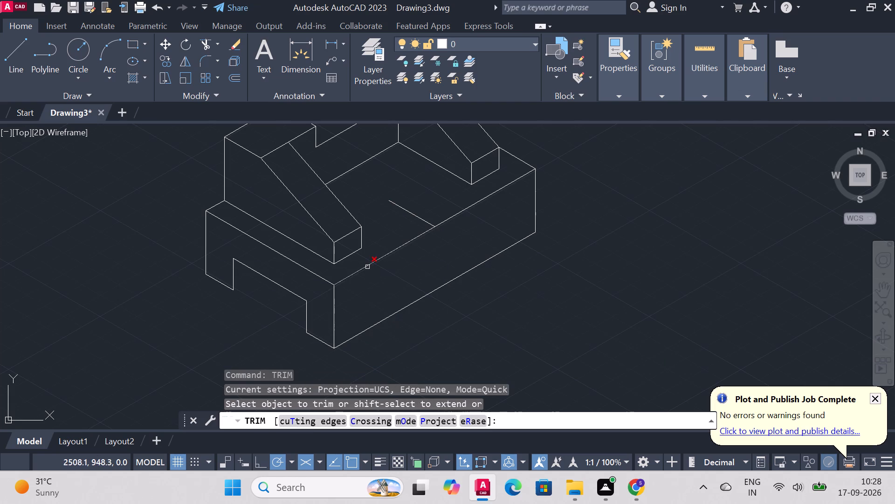
{"action": "left_click", "coordinate": [367, 267]}
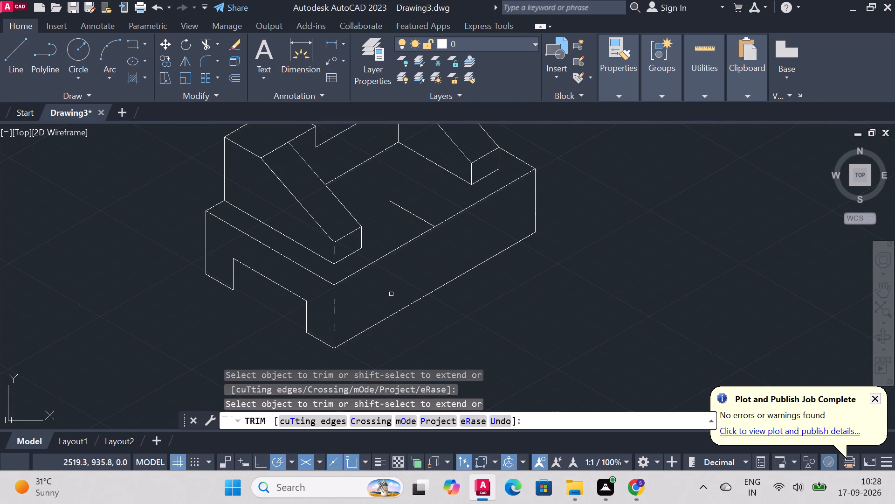
{"action": "key", "text": "Escape"}
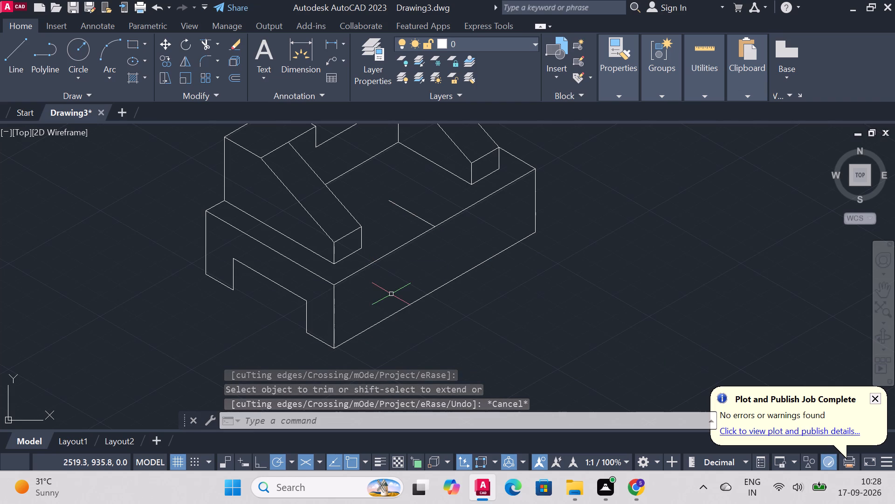
Draw a 30 mm diameter isocircle on the base's top face, centred on the inner end of the 25 mm locating line.
{"action": "type", "text": "el"}
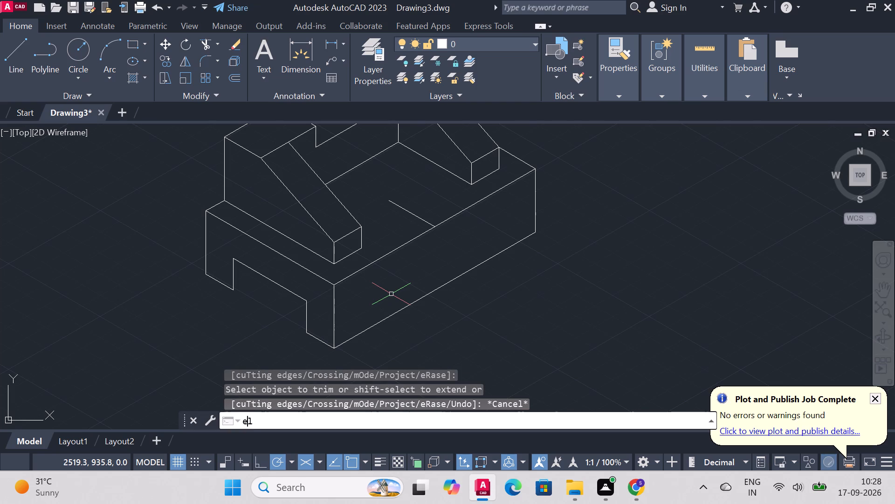
{"action": "key", "text": "Return"}
{"action": "type", "text": "iso"}
{"action": "key", "text": "Return"}
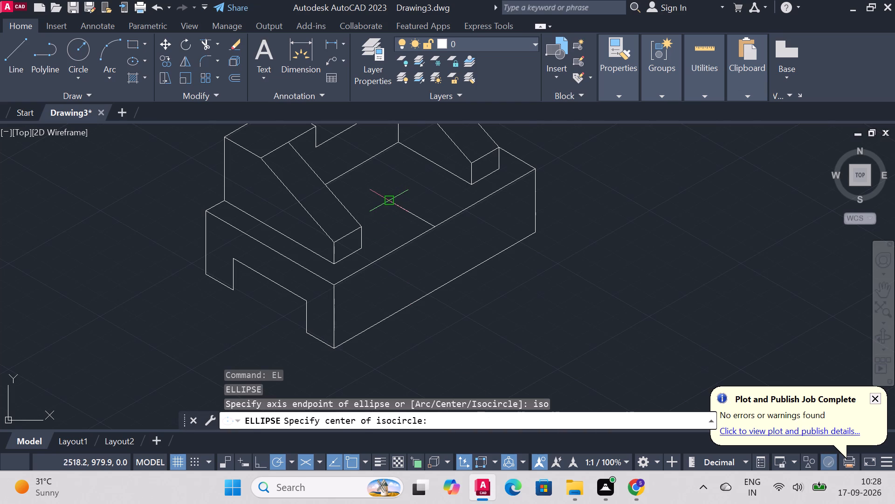
{"action": "left_click", "coordinate": [389, 199]}
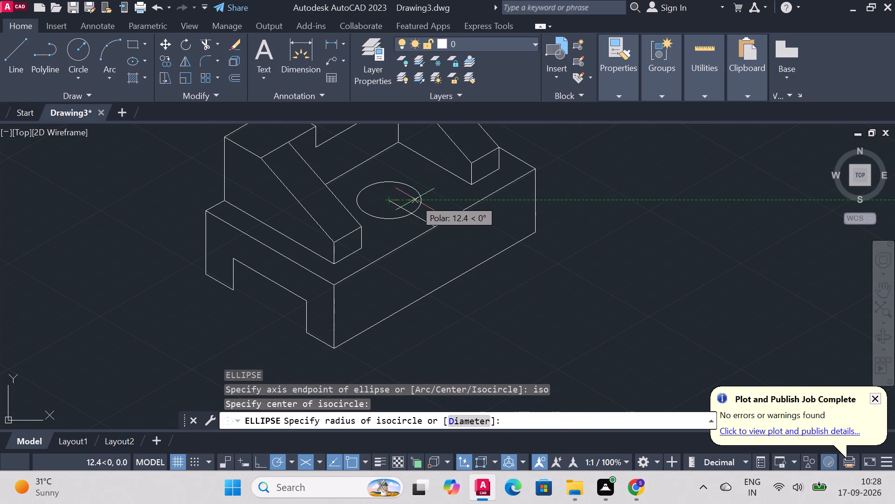
{"action": "key", "text": "d"}
{"action": "key", "text": "Return"}
{"action": "type", "text": "30"}
{"action": "key", "text": "Return"}
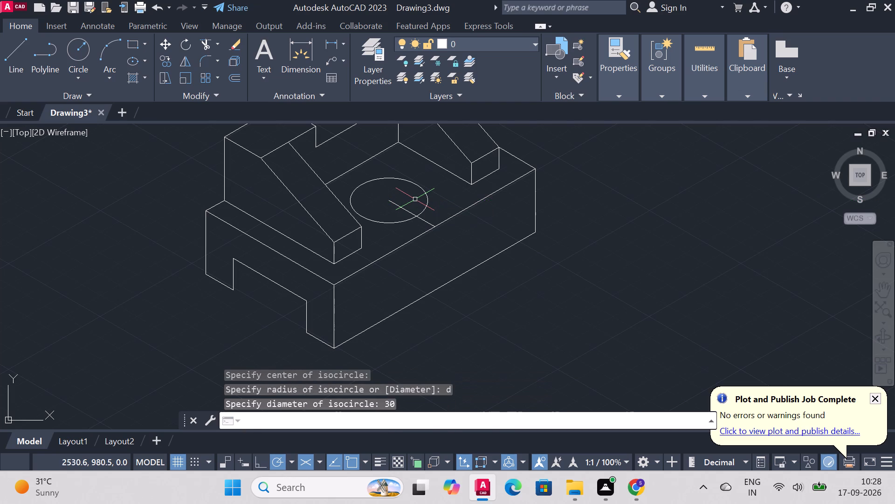
{"action": "key", "text": "Escape"}
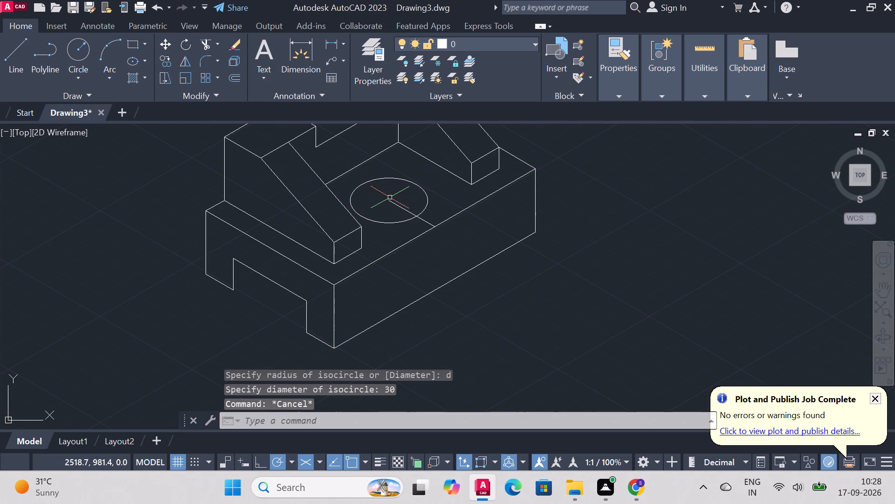
Trim away the 25 mm locating line both inside and outside the isocircle.
{"action": "type", "text": "trim"}
{"action": "key", "text": "Return"}
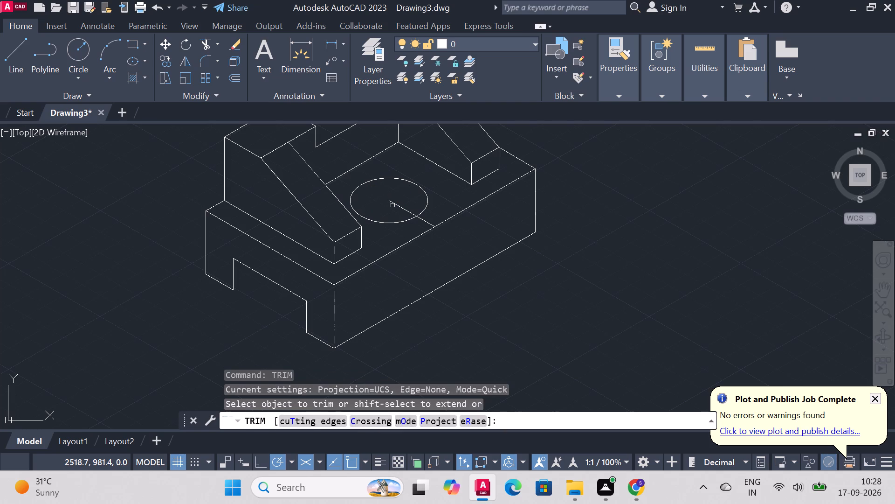
{"action": "left_click", "coordinate": [396, 208]}
{"action": "left_click", "coordinate": [405, 204]}
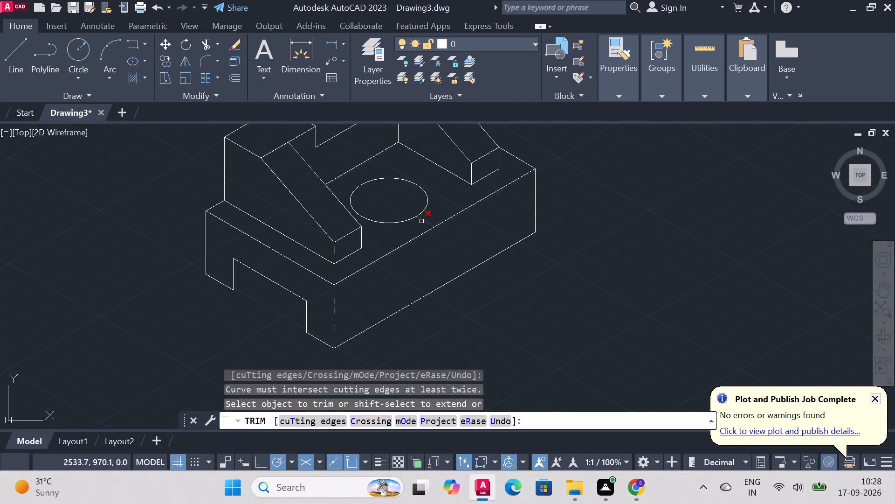
{"action": "left_click", "coordinate": [421, 221]}
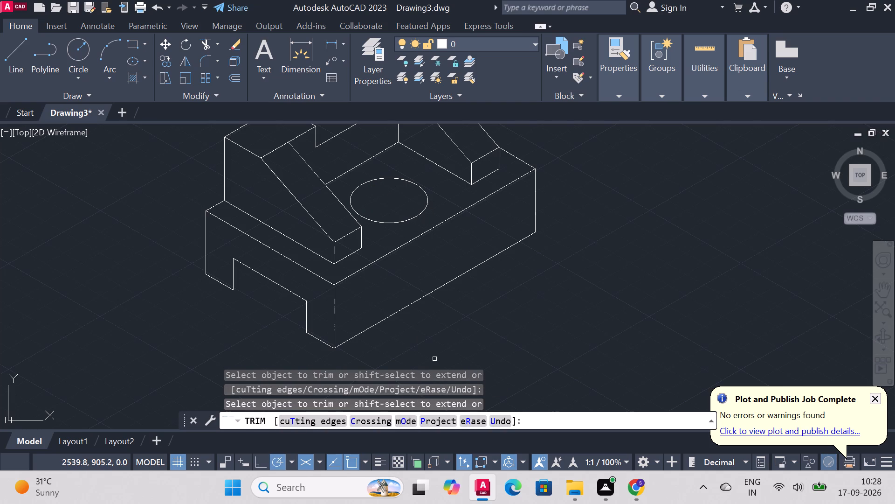
{"action": "key", "text": "Escape"}
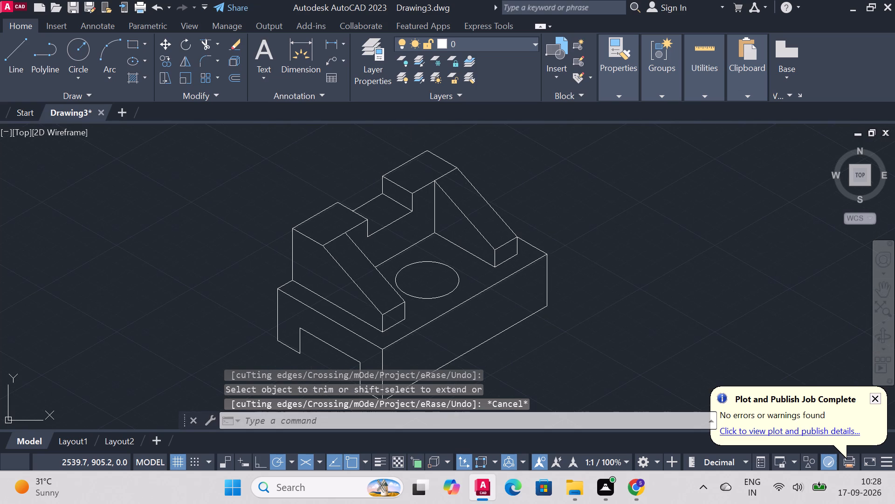
Dimension the heights of the base's back vertical edge and the upright's back vertical edge at the near end.
{"action": "type", "text": "dim"}
{"action": "key", "text": "Return"}
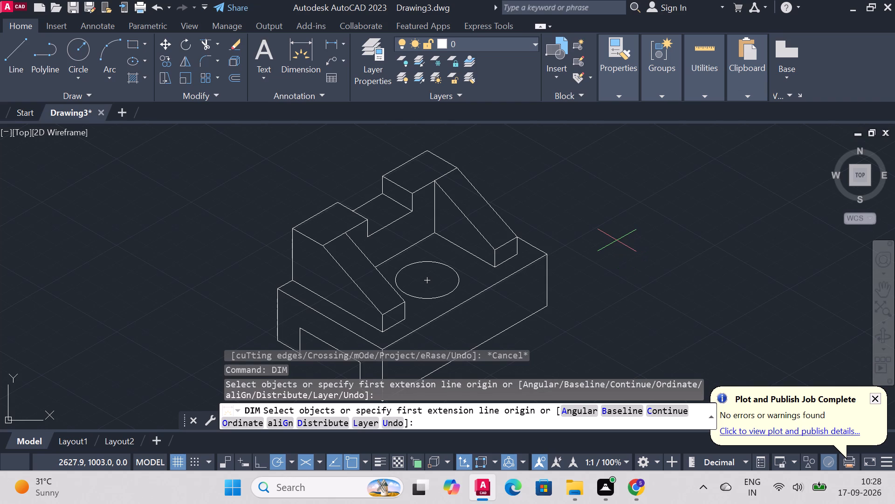
{"action": "left_click", "coordinate": [277, 309]}
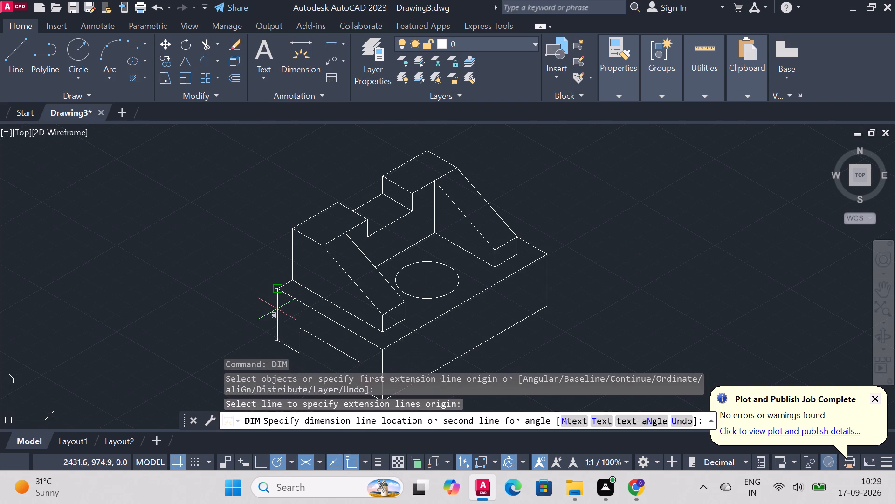
{"action": "left_click", "coordinate": [266, 311]}
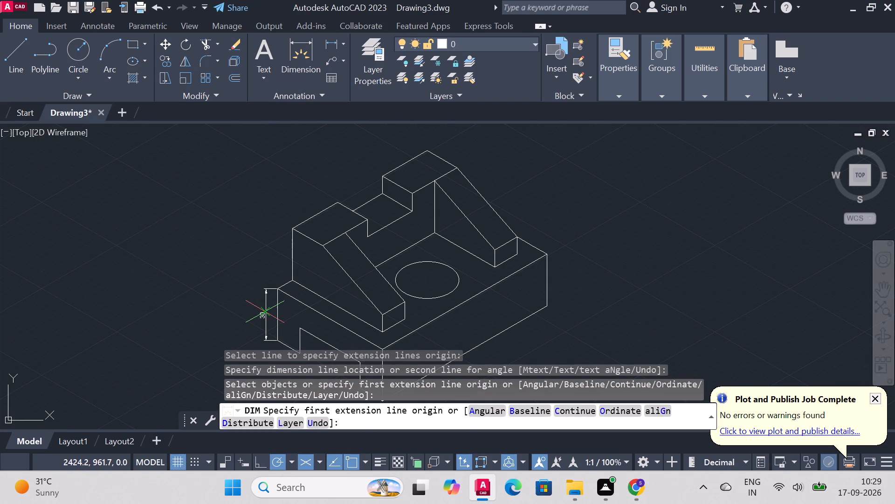
{"action": "left_click", "coordinate": [290, 253]}
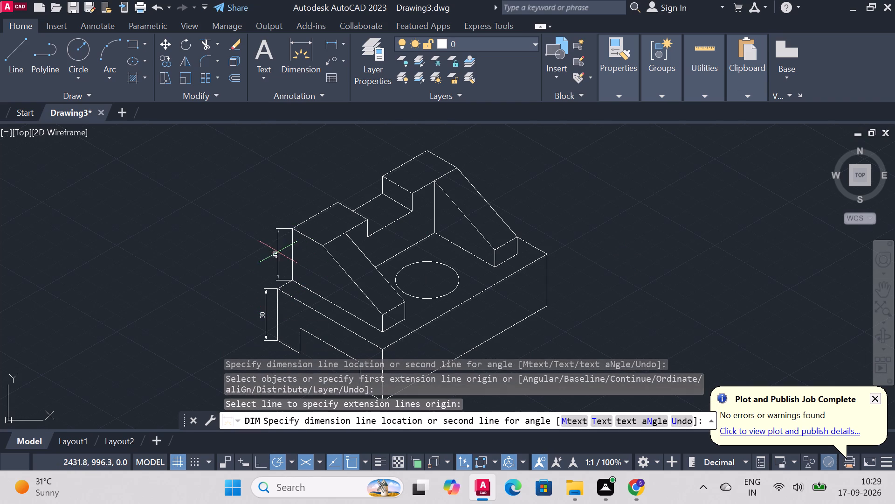
{"action": "left_click", "coordinate": [277, 252]}
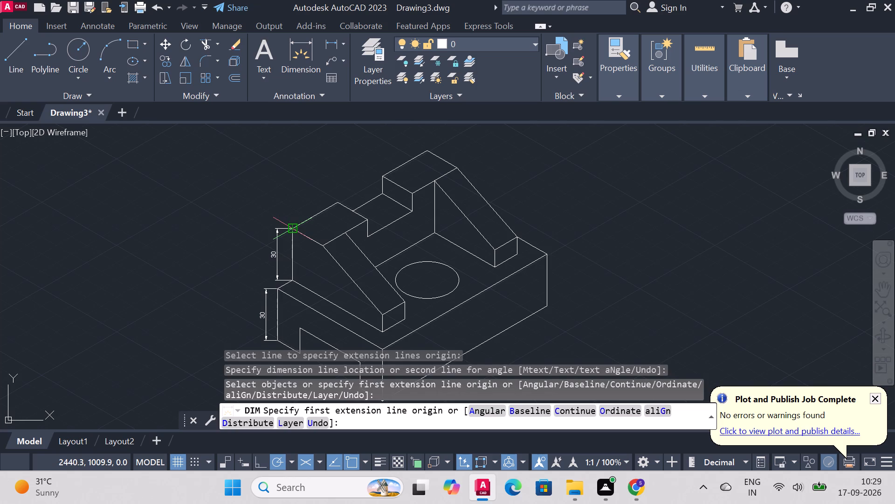
Place a 60 mm dimension from the upright's near back top corner, sloping down beside the near rib.
{"action": "left_click", "coordinate": [296, 225]}
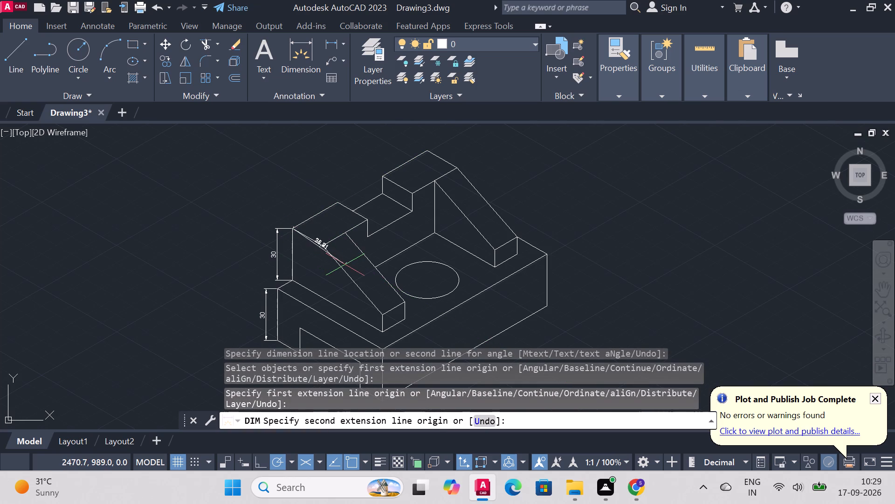
{"action": "type", "text": "60"}
{"action": "key", "text": "Return"}
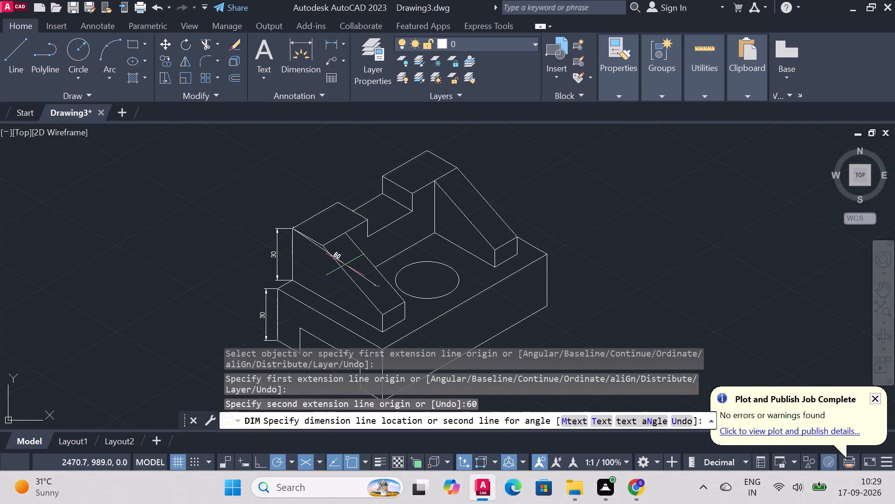
{"action": "left_click", "coordinate": [329, 288]}
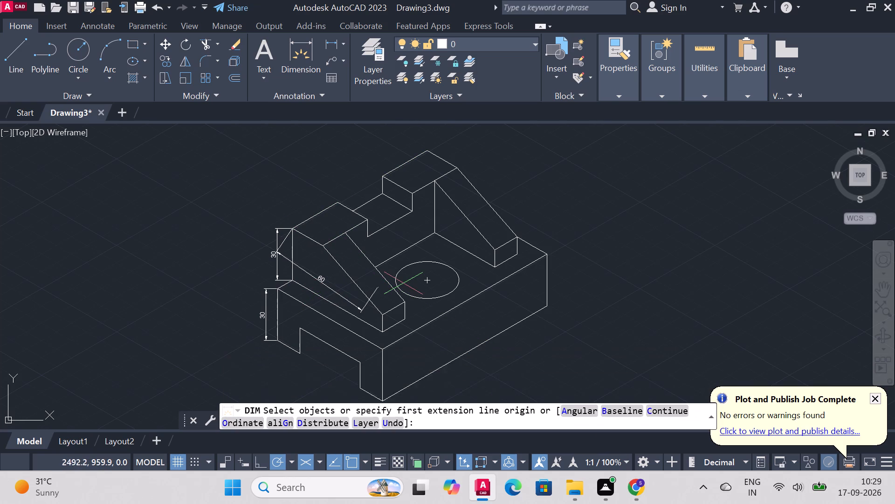
Dimension the upright's overall length along its back top edge, from the near corner to the far corner.
{"action": "left_click", "coordinate": [295, 230]}
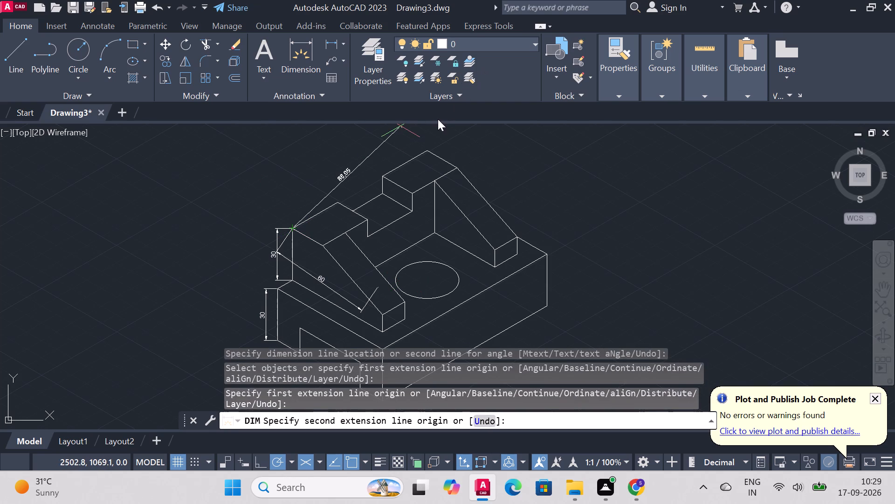
{"action": "left_click", "coordinate": [427, 154]}
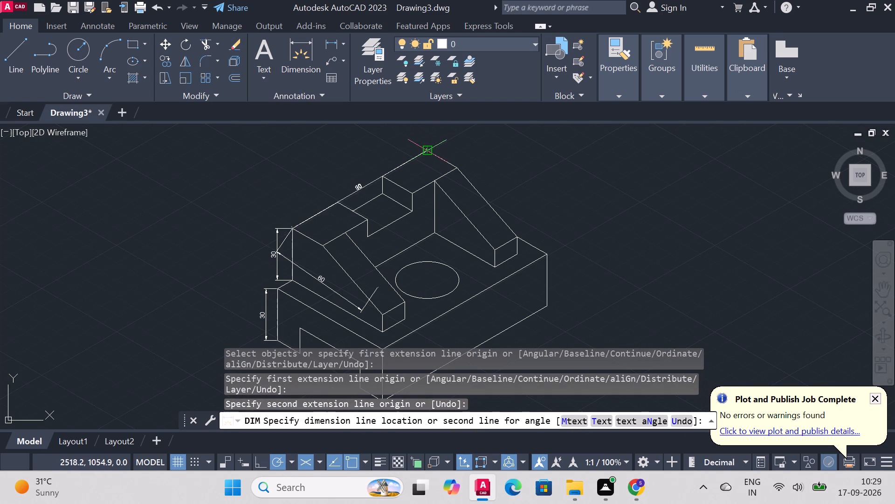
{"action": "left_click", "coordinate": [413, 152]}
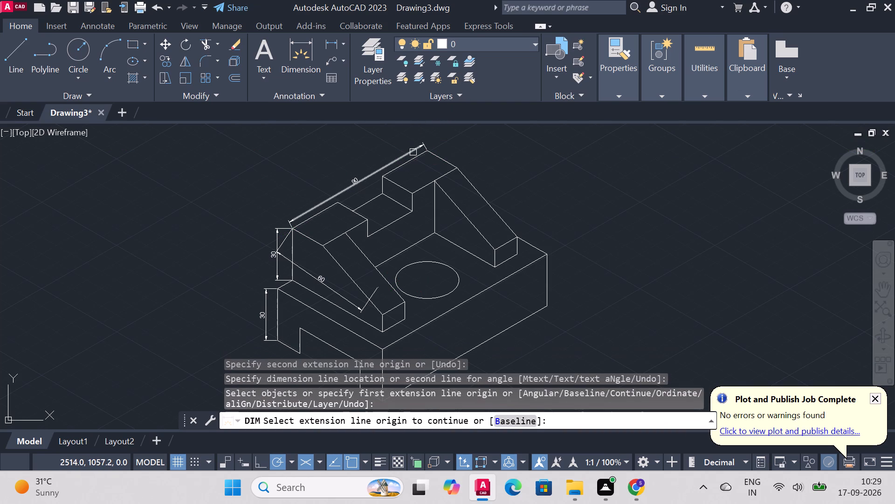
{"action": "key", "text": "Escape"}
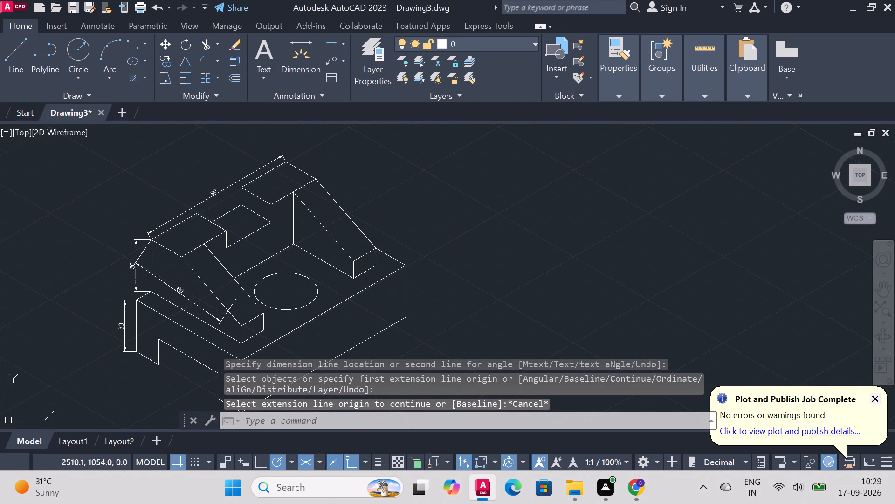
Dimension the upright's thickness across its far top end and the far rib's width along its upper edge.
{"action": "type", "text": "dim"}
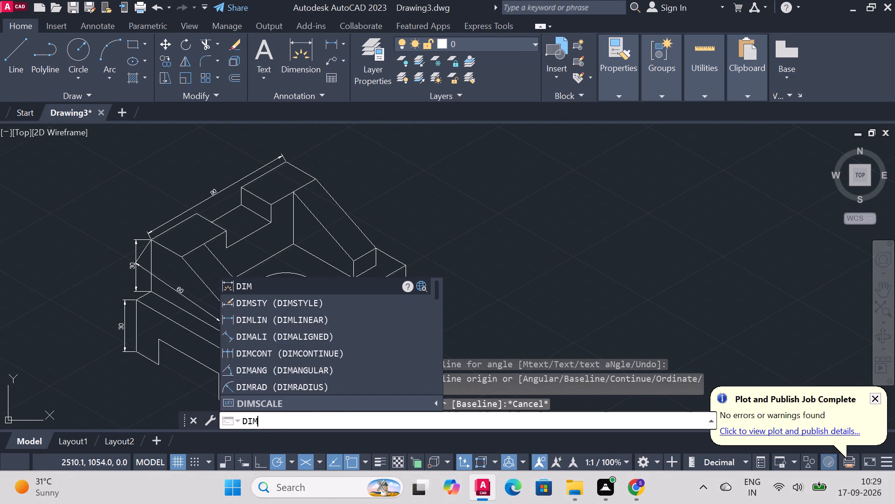
{"action": "key", "text": "Return"}
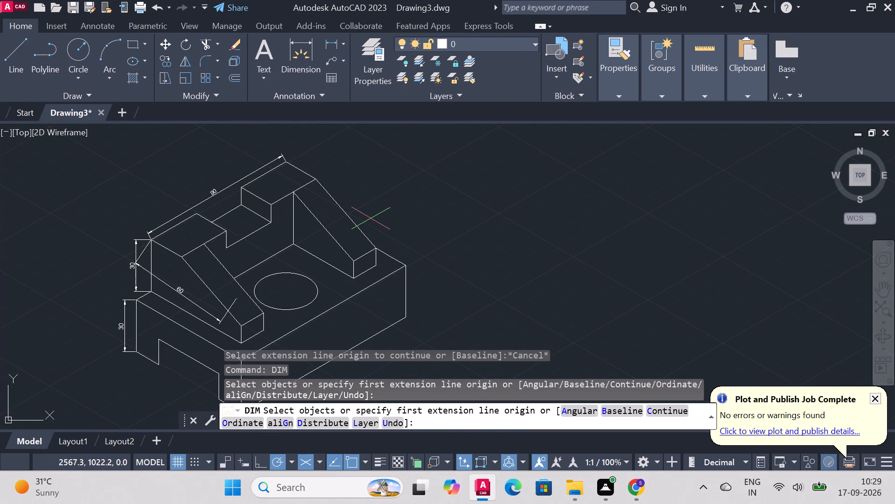
{"action": "left_click", "coordinate": [301, 173]}
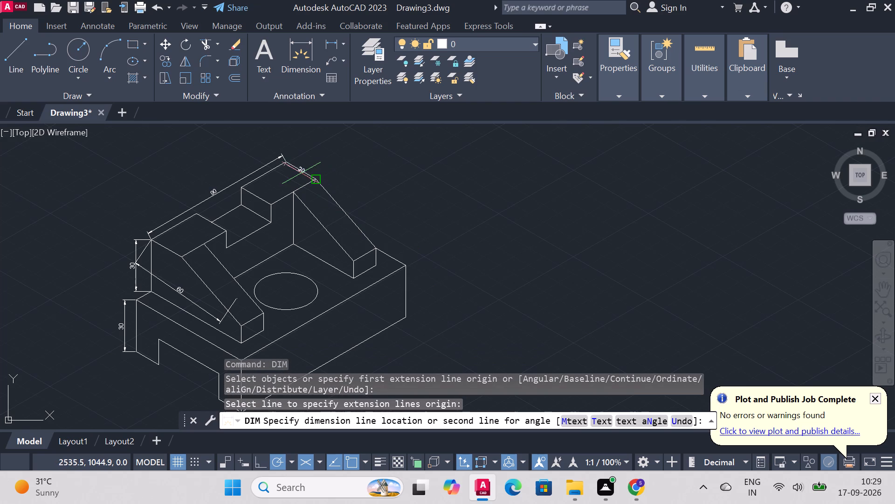
{"action": "left_click", "coordinate": [310, 161]}
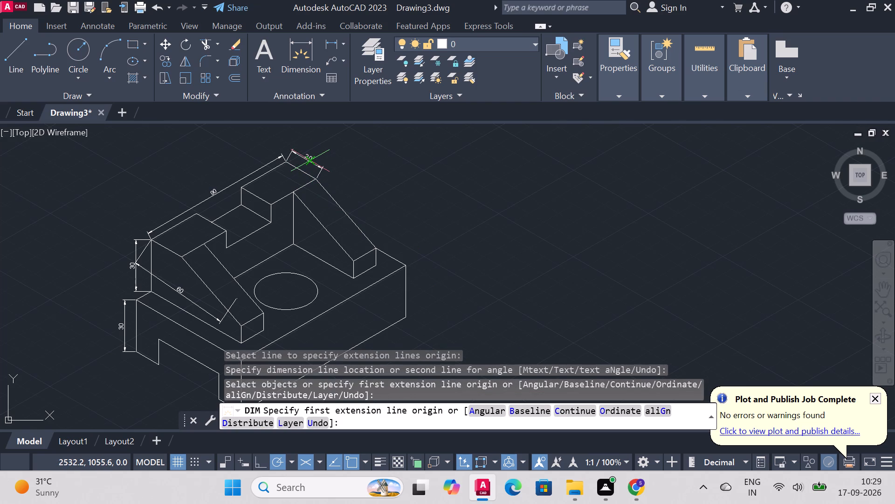
{"action": "left_click", "coordinate": [293, 193]}
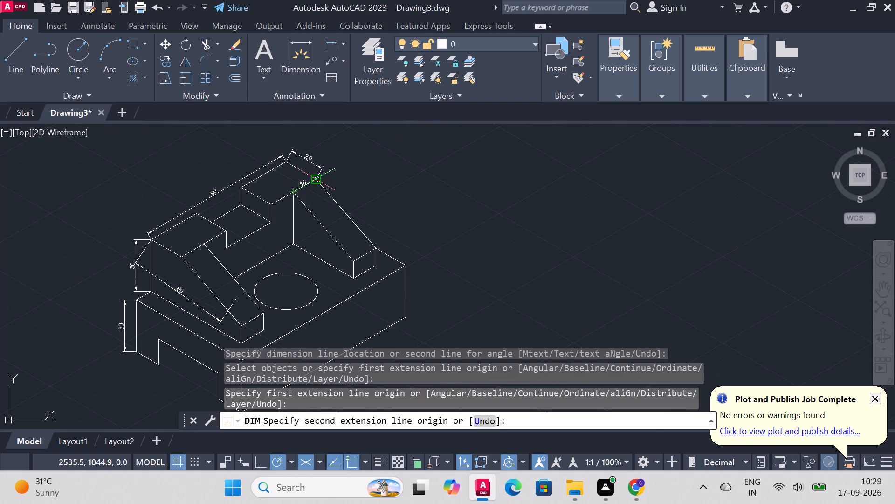
{"action": "left_click", "coordinate": [317, 177]}
{"action": "left_click", "coordinate": [313, 198]}
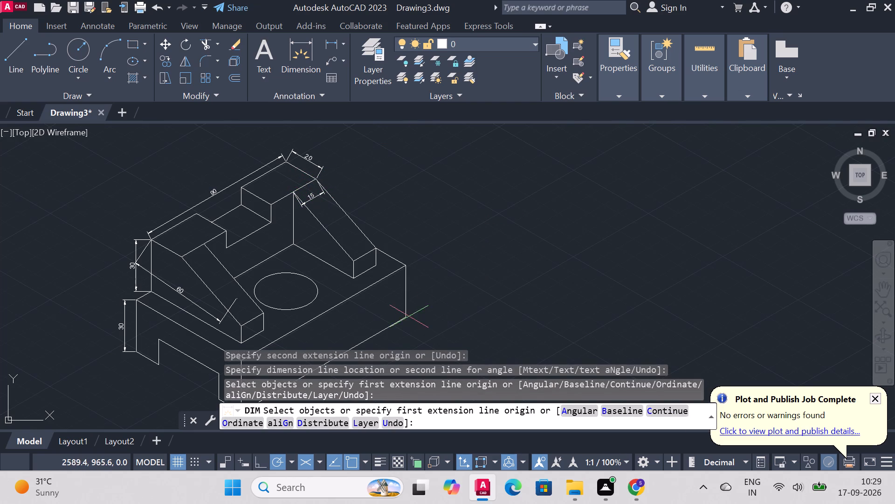
Dimension from the hole's centre to the base's front top edge, and the hole's radius along the base's length direction.
{"action": "left_click", "coordinate": [286, 291]}
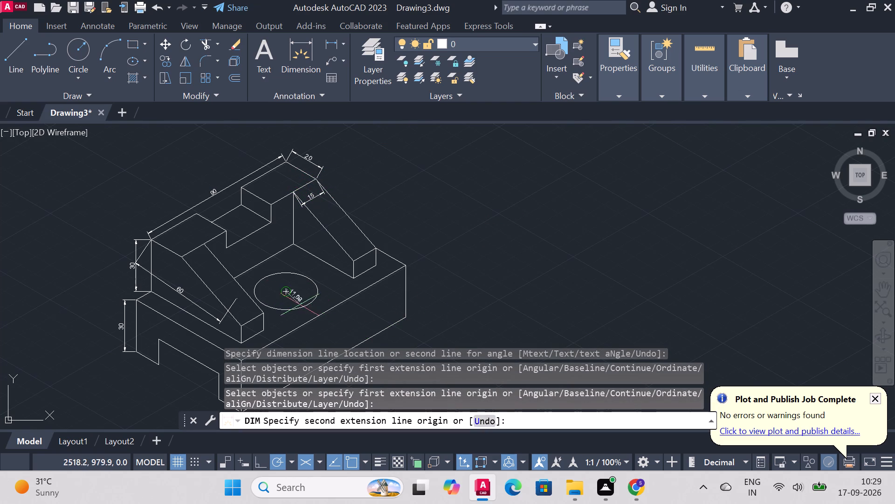
{"action": "left_click", "coordinate": [326, 313]}
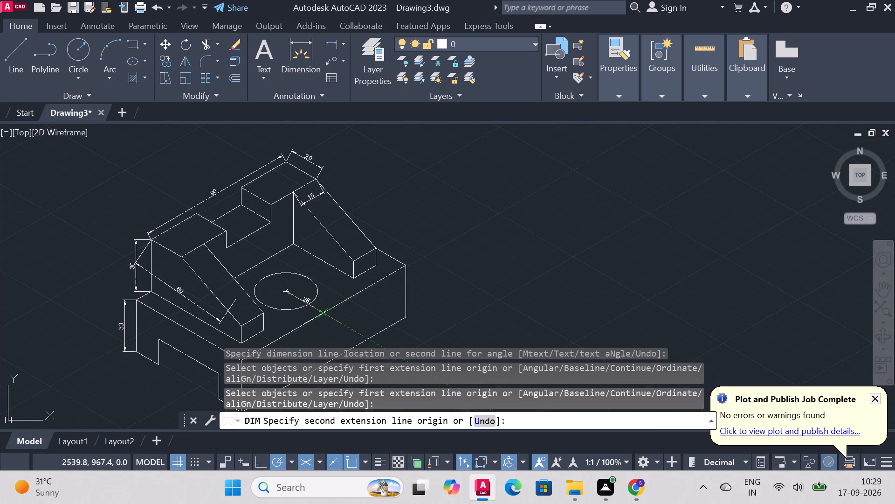
{"action": "left_click", "coordinate": [309, 307]}
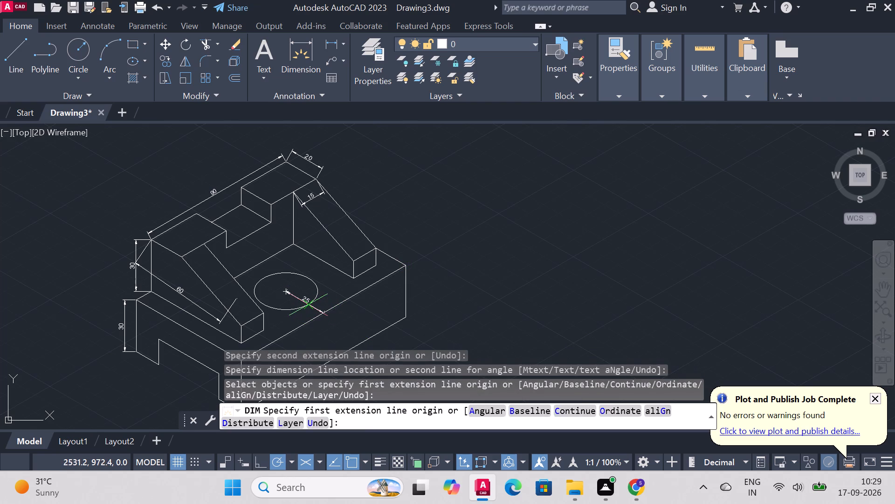
{"action": "left_click", "coordinate": [287, 289]}
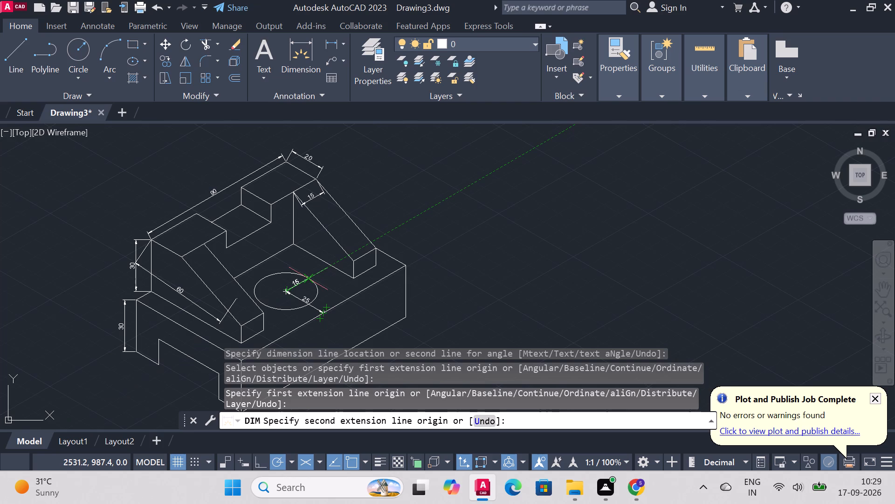
{"action": "left_click", "coordinate": [304, 277]}
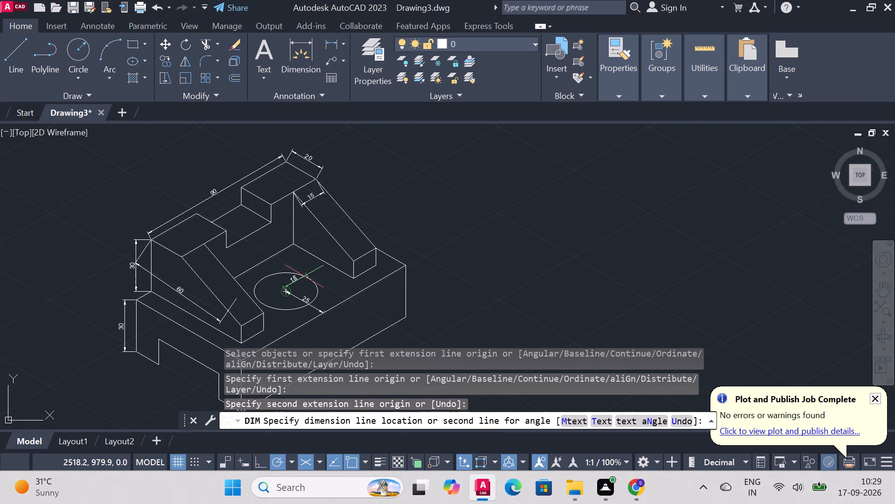
{"action": "left_click", "coordinate": [302, 273]}
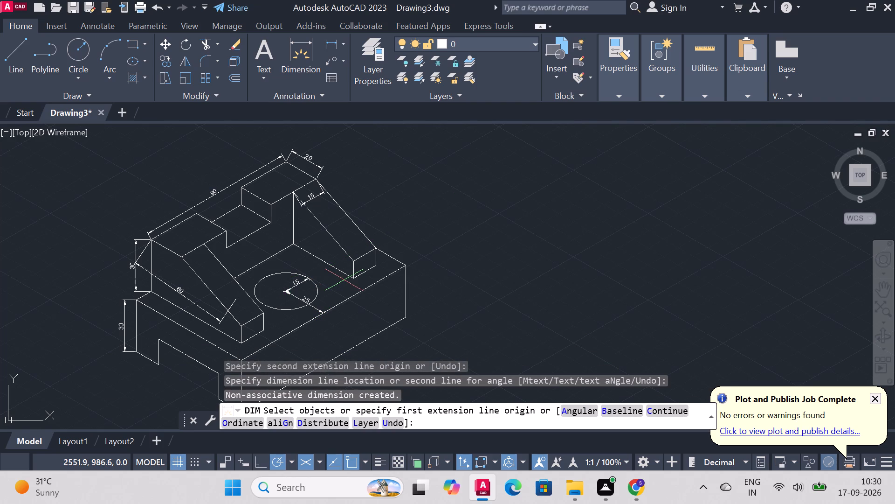
Dimension the height of the far rib's short vertical edge at its lower front end.
{"action": "left_click", "coordinate": [379, 249]}
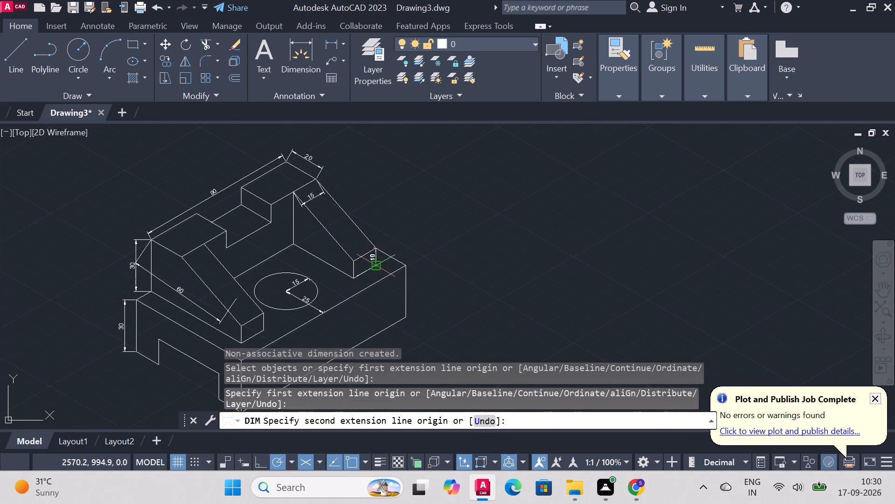
{"action": "left_click", "coordinate": [374, 265]}
{"action": "left_click", "coordinate": [386, 262]}
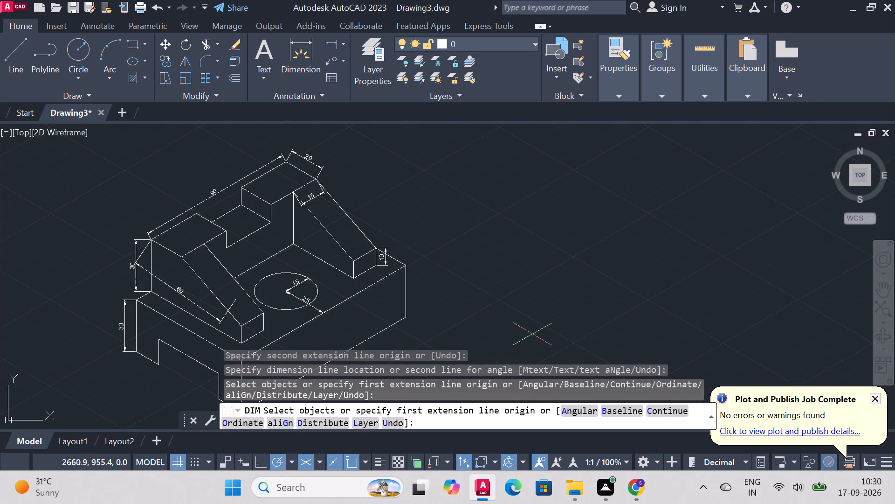
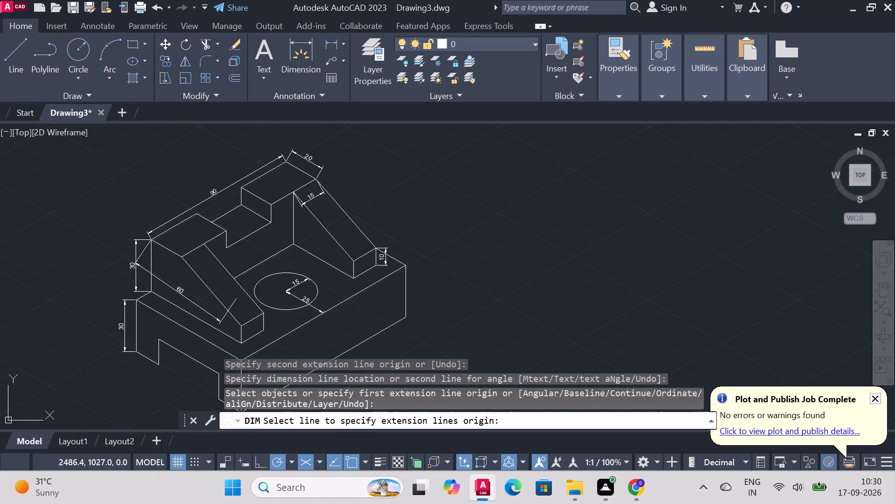
Dimension the depth of the upright's top notch on its near vertical edge.
{"action": "left_click", "coordinate": [228, 247]}
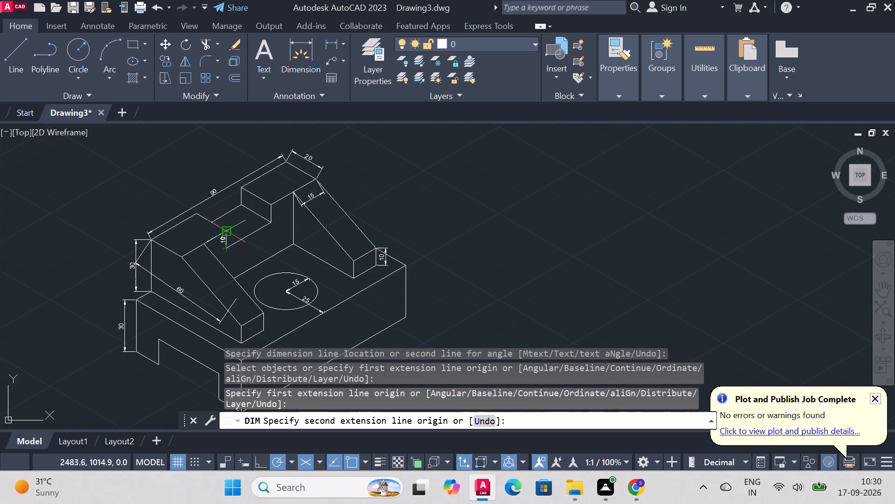
{"action": "left_click", "coordinate": [224, 232]}
{"action": "left_click", "coordinate": [235, 229]}
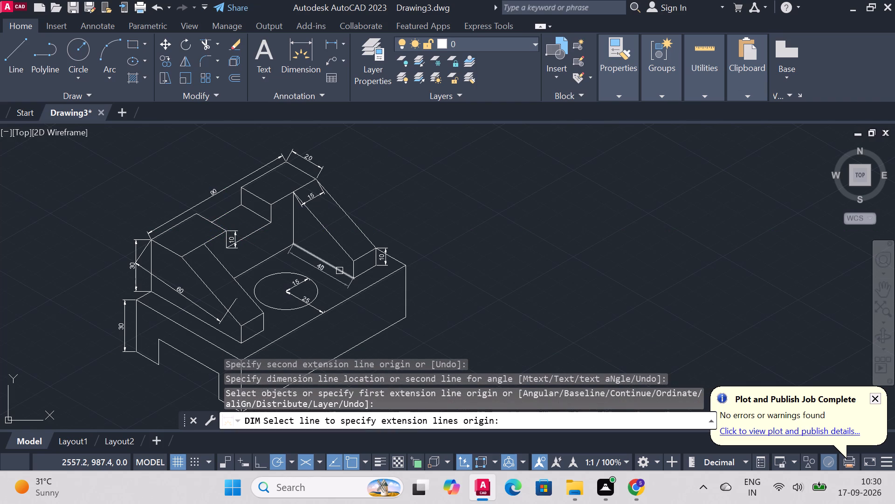
{"action": "key", "text": "Escape"}
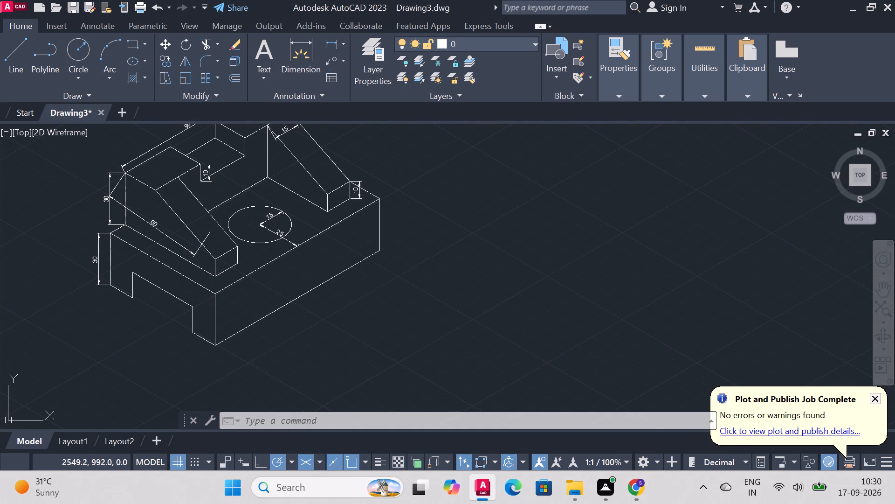
Dimension the height of the base notch's vertical edge and the base's overall length along its lower front edge.
{"action": "left_click", "coordinate": [302, 48]}
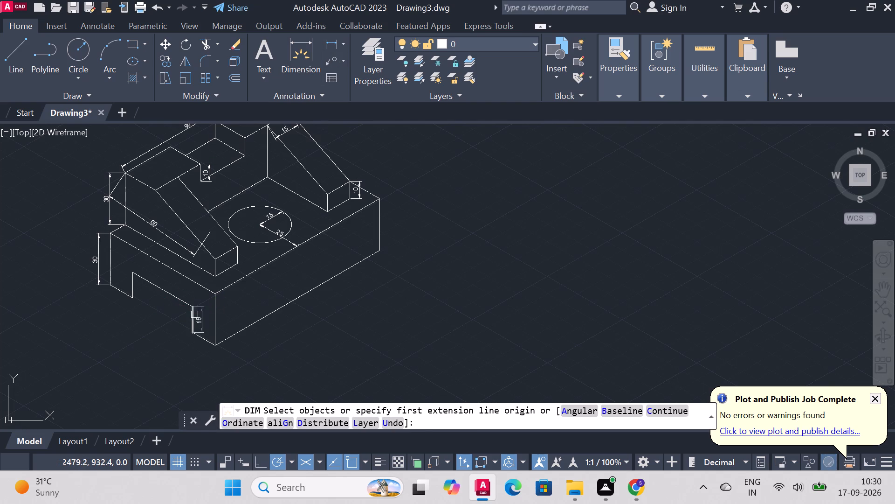
{"action": "left_click", "coordinate": [190, 319]}
{"action": "left_click", "coordinate": [185, 318]}
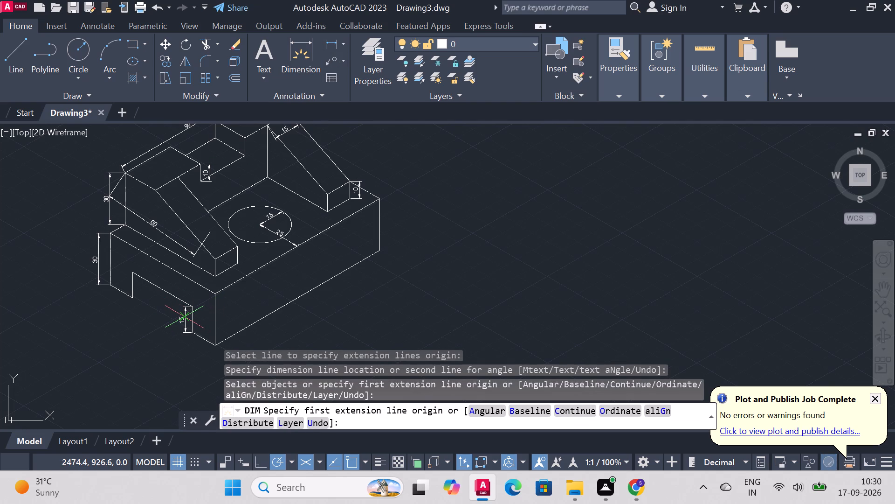
{"action": "left_click", "coordinate": [296, 300]}
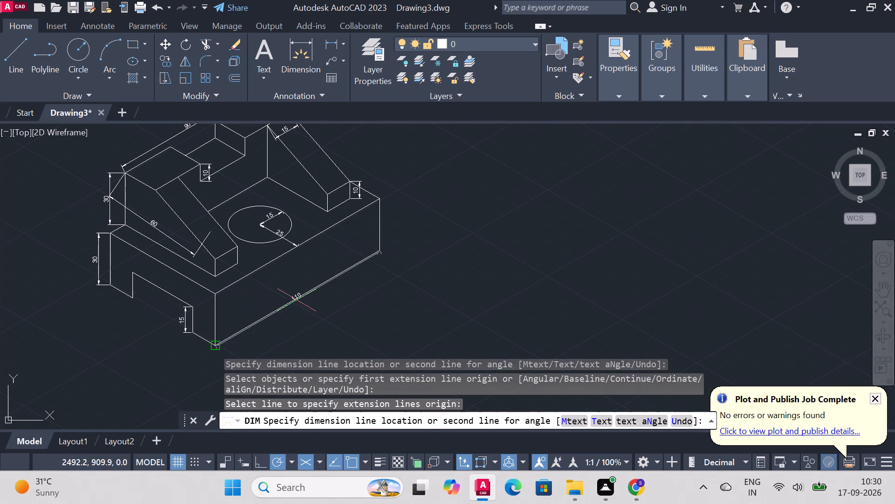
{"action": "left_click", "coordinate": [303, 310]}
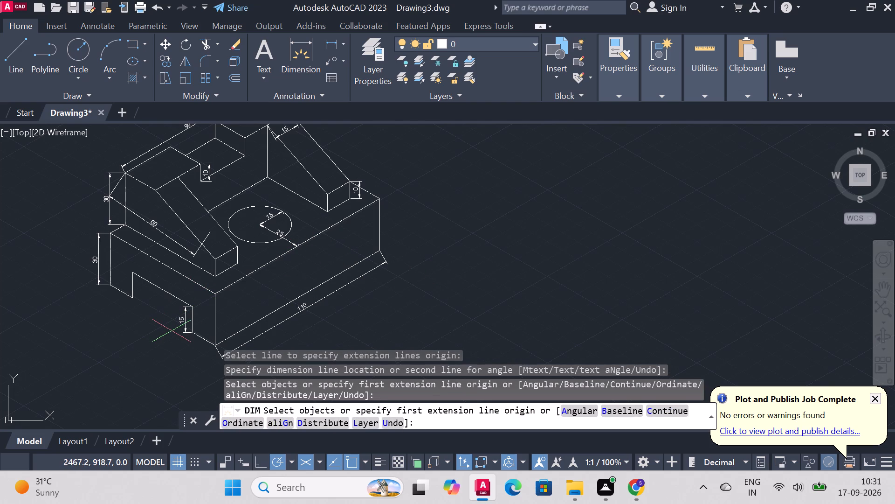
Dimension the width of the base notch between its two lower corners, below the base's end face.
{"action": "left_click", "coordinate": [196, 331]}
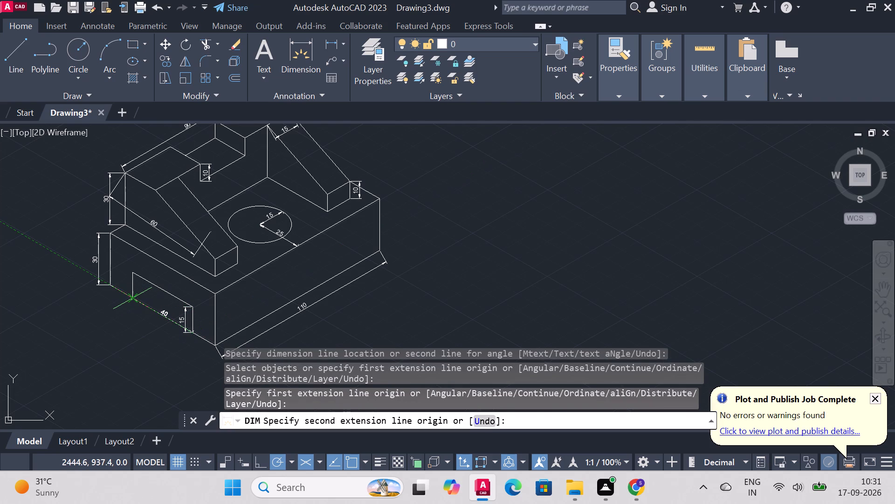
{"action": "left_click", "coordinate": [130, 297]}
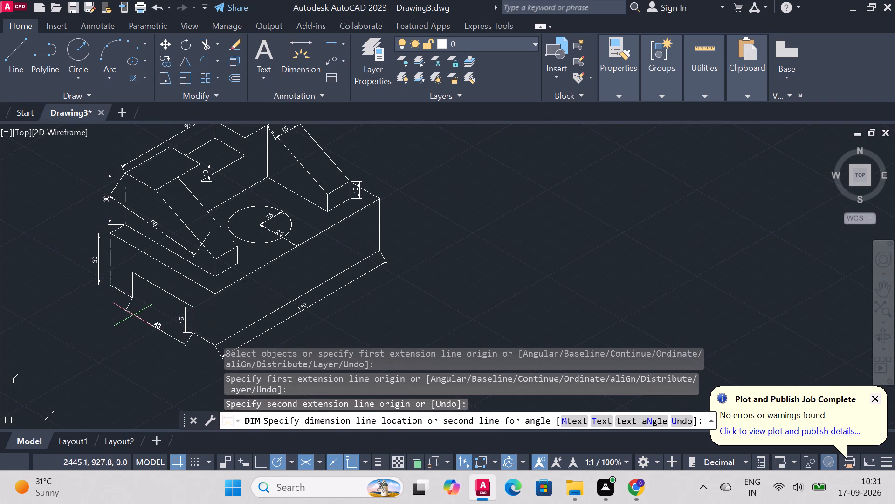
{"action": "left_click", "coordinate": [133, 315]}
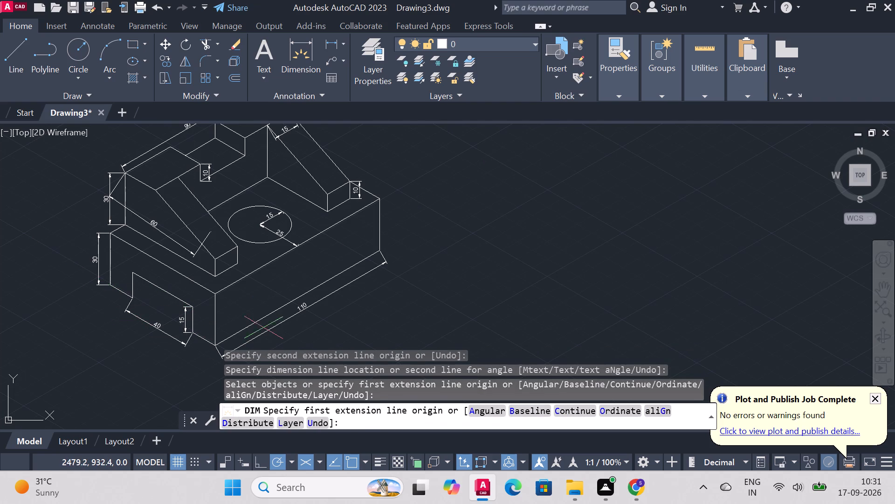
{"action": "key", "text": "Escape"}
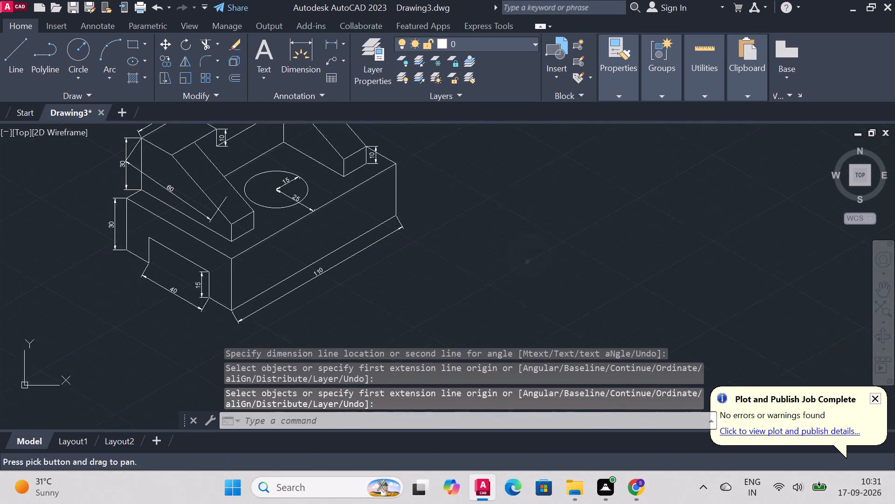
Dimension the base's overall width along the end face's bottom, outside the notch width dimension.
{"action": "type", "text": "dim"}
{"action": "key", "text": "Return"}
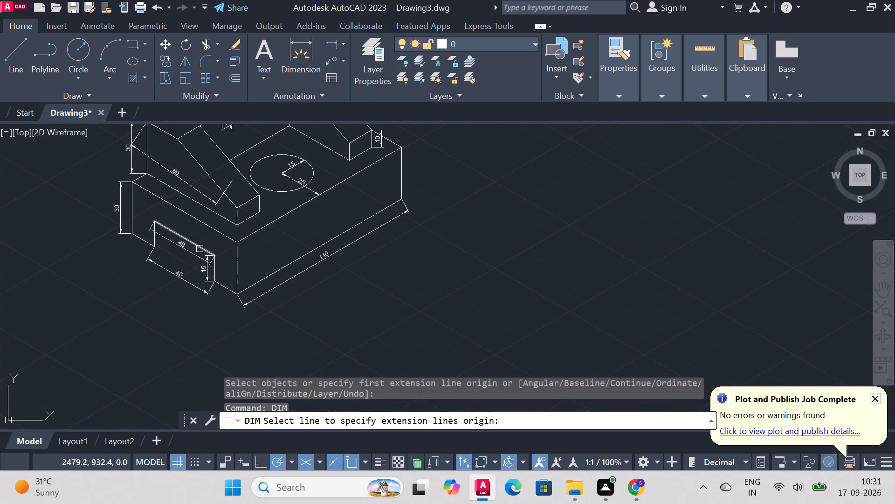
{"action": "left_click", "coordinate": [130, 233]}
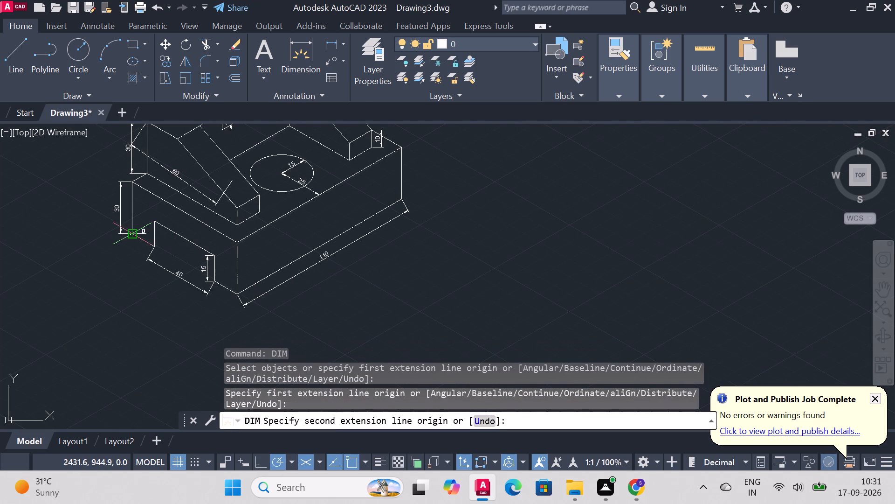
{"action": "left_click", "coordinate": [241, 295]}
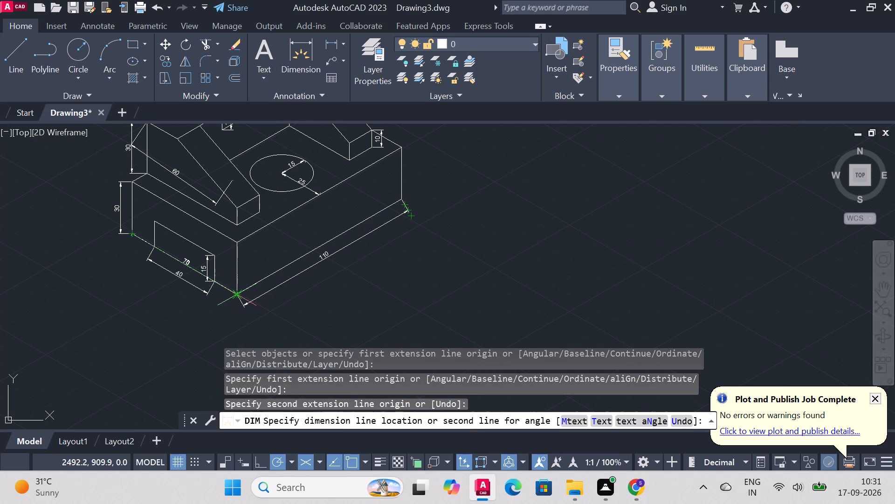
{"action": "left_click", "coordinate": [211, 315]}
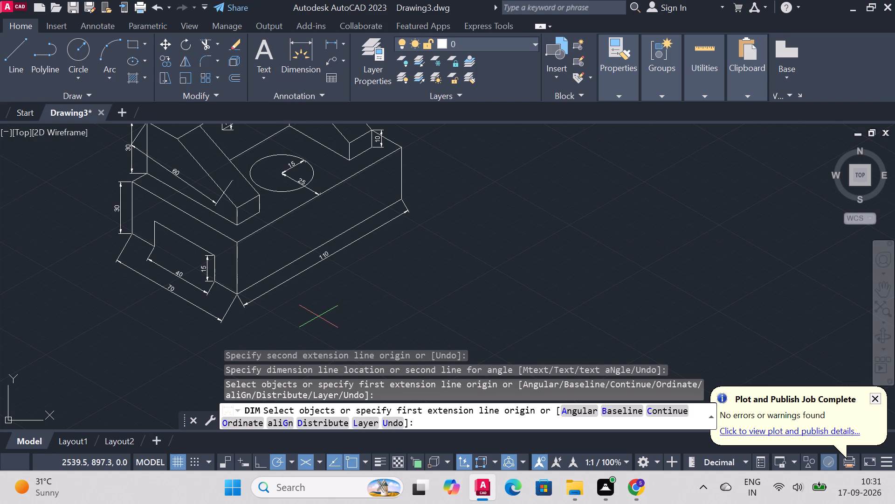
Dimension the foot beside the base notch, from the notch's lower corner to the base's front bottom corner.
{"action": "left_click", "coordinate": [294, 46]}
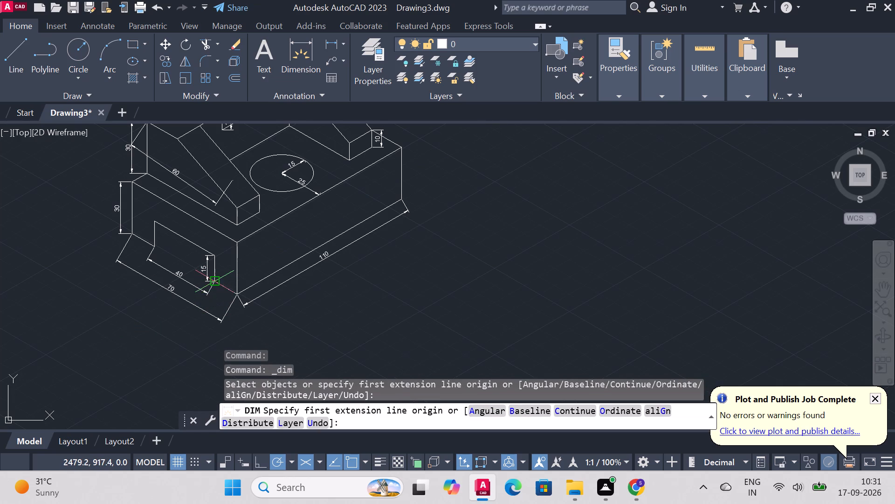
{"action": "left_click", "coordinate": [213, 283]}
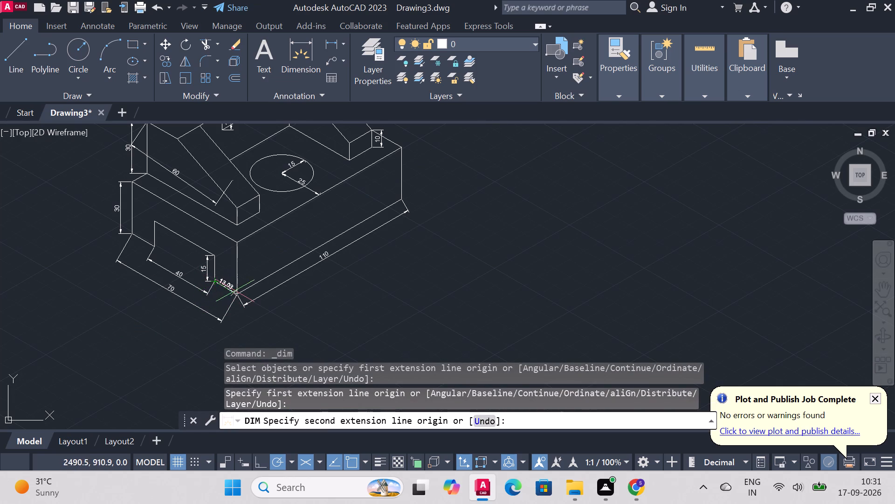
{"action": "left_click", "coordinate": [234, 295]}
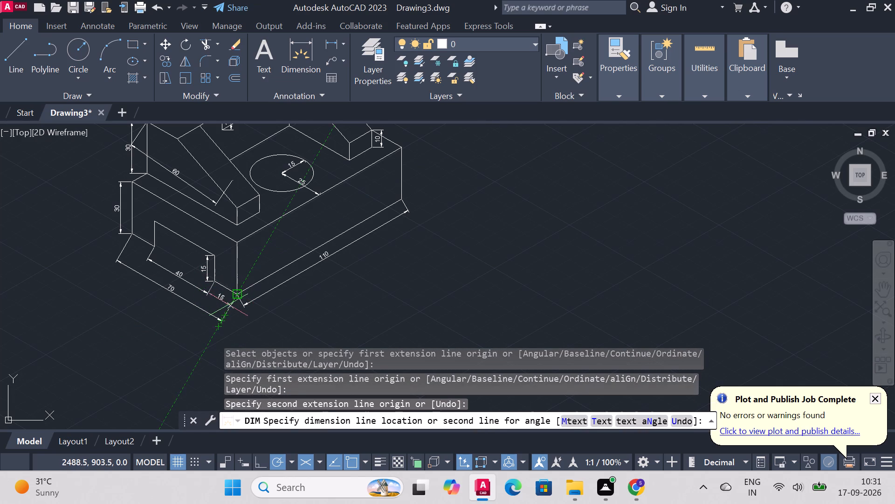
{"action": "left_click", "coordinate": [226, 304]}
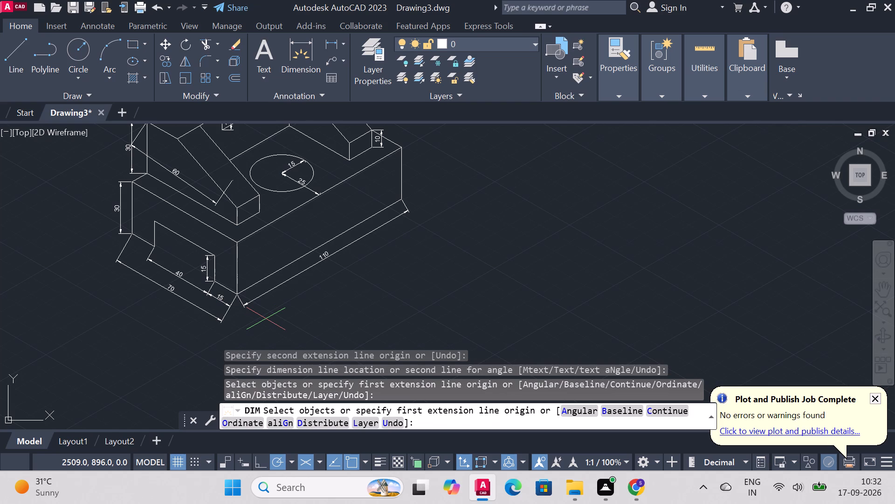
{"action": "key", "text": "Escape"}
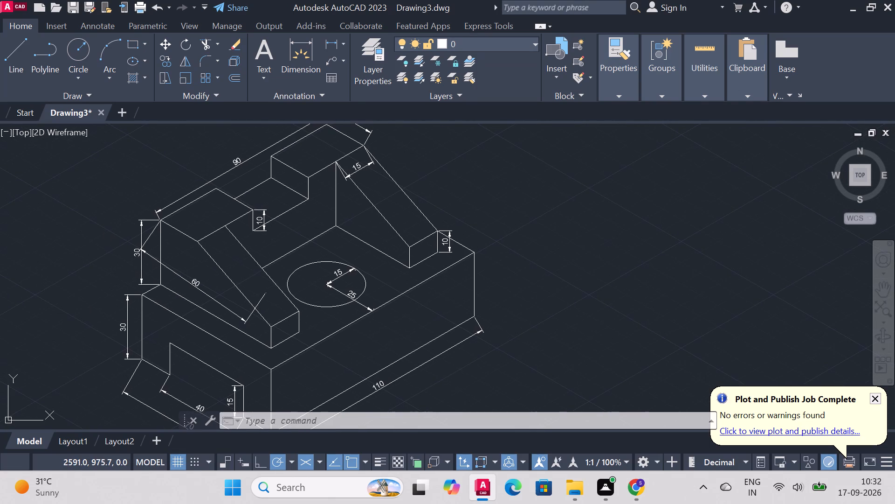
Dimension the length of the upright's top notch along the back top edge, between its two upper corners.
{"action": "left_click", "coordinate": [314, 49]}
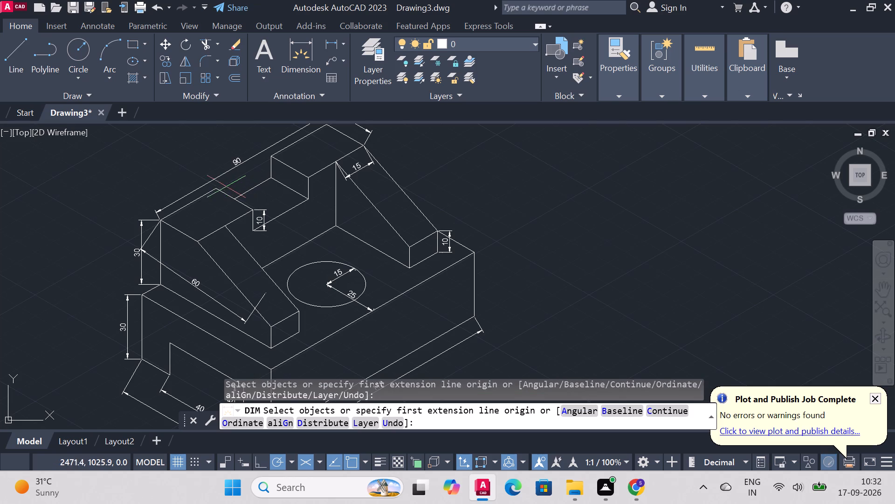
{"action": "left_click", "coordinate": [218, 189]}
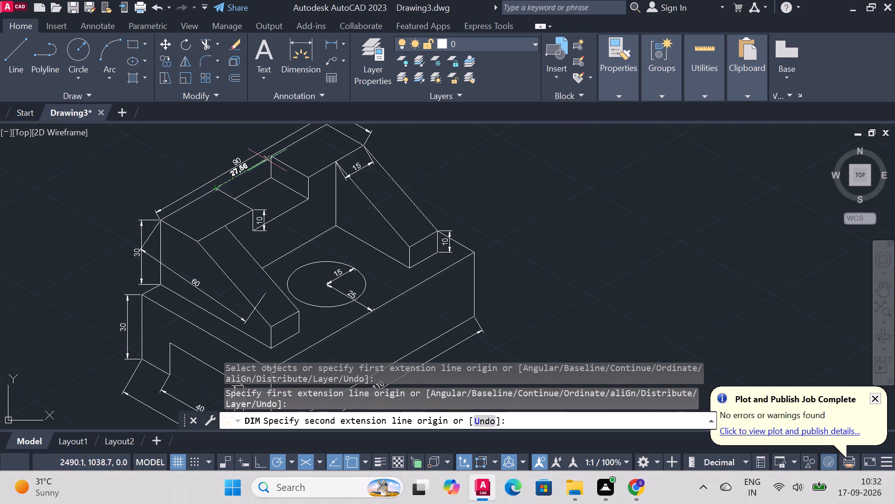
{"action": "left_click", "coordinate": [271, 158]}
{"action": "left_click", "coordinate": [271, 158]}
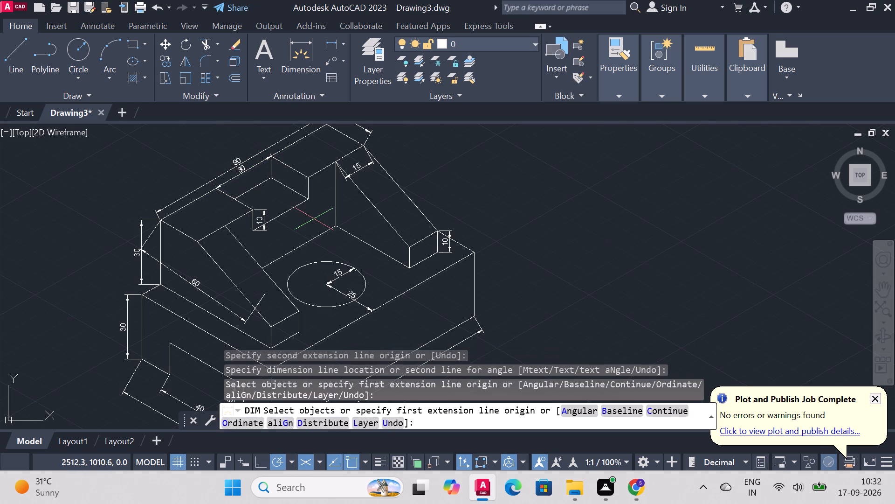
{"action": "key", "text": "Escape"}
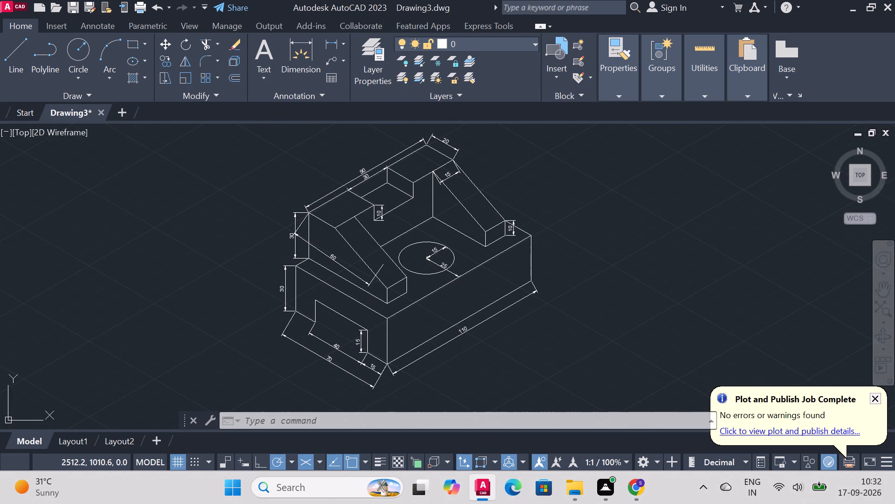
Save the drawing to the Desktop as "isometric drawing".
{"action": "key", "text": "ctrl+s"}
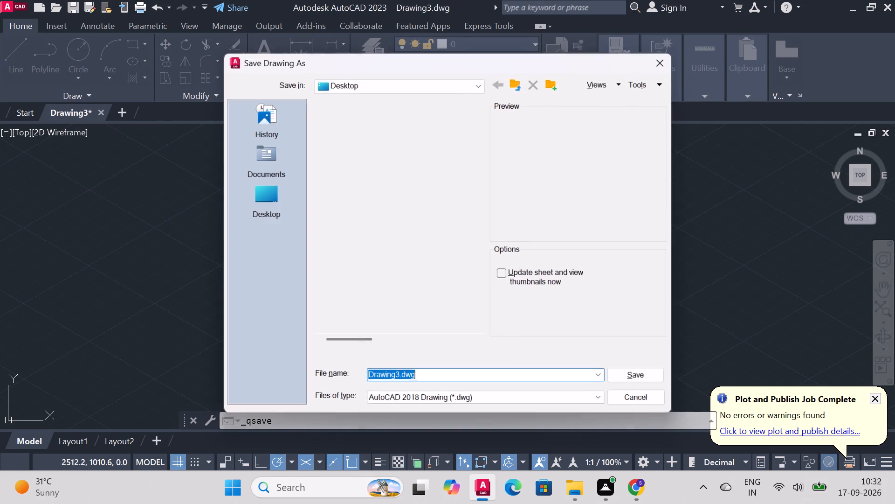
{"action": "left_click", "coordinate": [264, 193]}
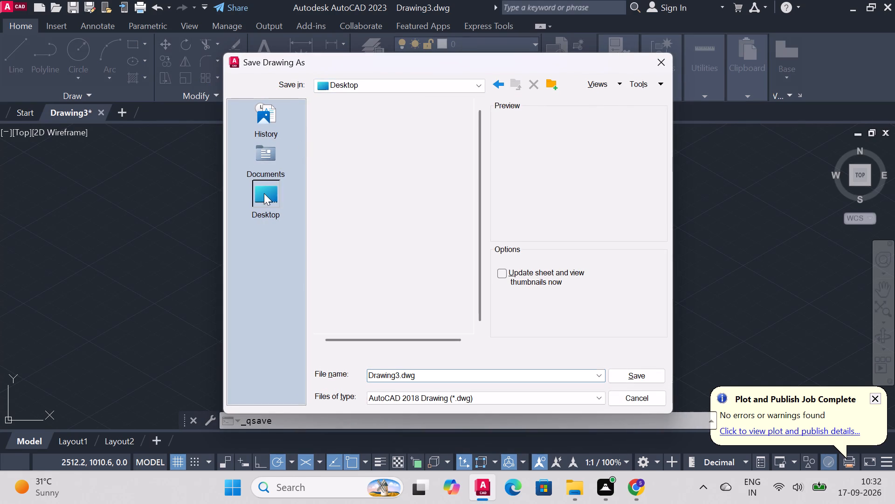
{"action": "left_click", "coordinate": [443, 372]}
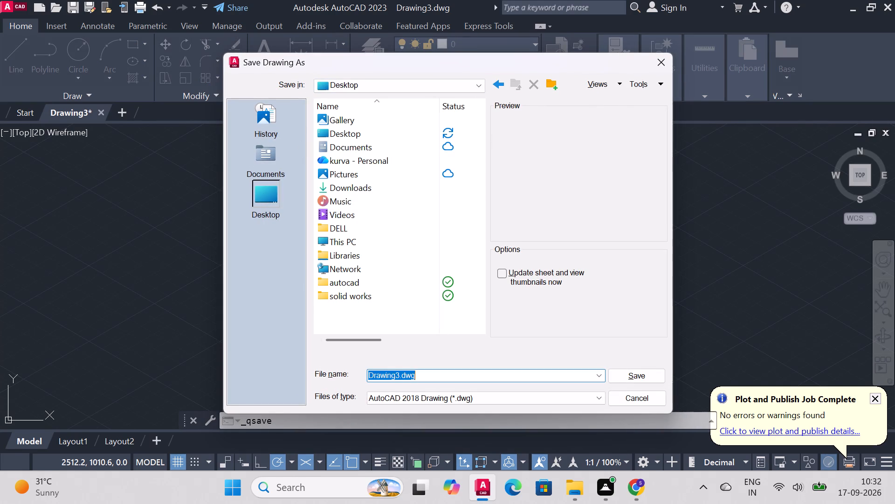
{"action": "key", "text": "BackSpace"}
{"action": "type", "text": "isometric"}
{"action": "key", "text": "space"}
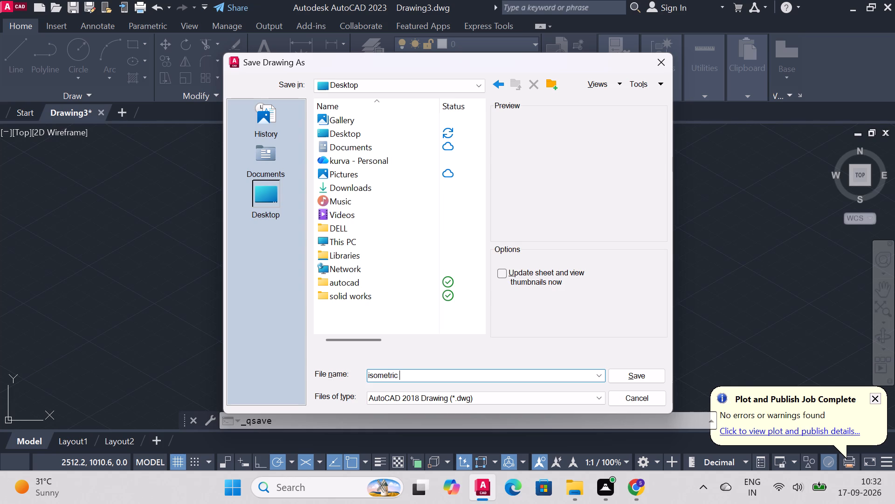
{"action": "type", "text": "drawinf"}
{"action": "key", "text": "BackSpace"}
{"action": "key", "text": "g"}
{"action": "key", "text": "Return"}
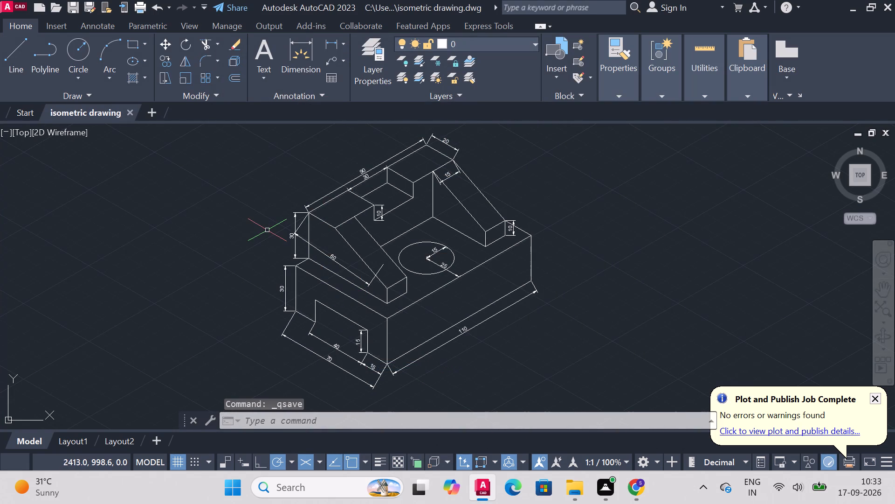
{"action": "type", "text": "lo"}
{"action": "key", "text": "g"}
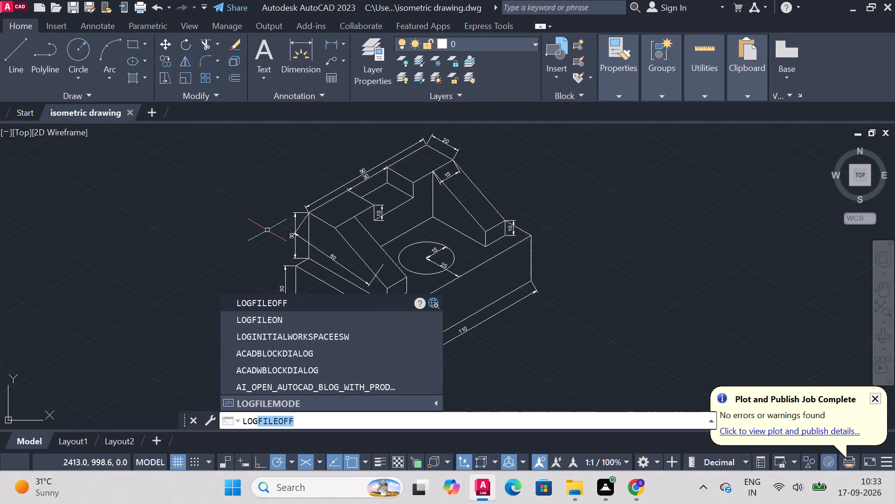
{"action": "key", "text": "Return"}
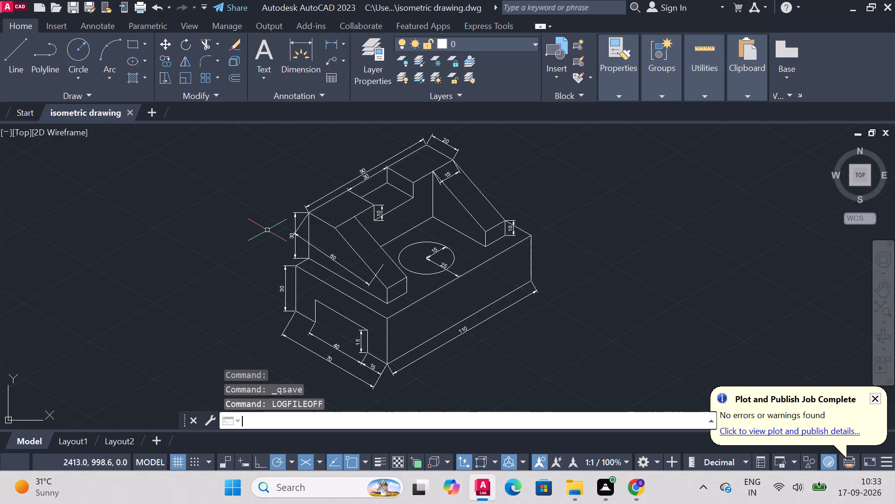
Set up a plot with the DWG To PDF.pc3 plotter and a window plot area enclosing the whole dimensioned bracket.
{"action": "type", "text": "plot"}
{"action": "key", "text": "Return"}
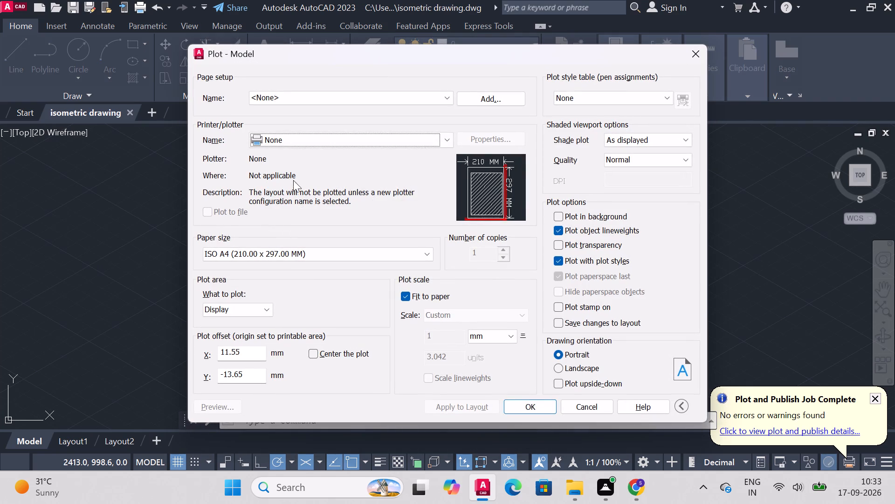
{"action": "left_click", "coordinate": [296, 141]}
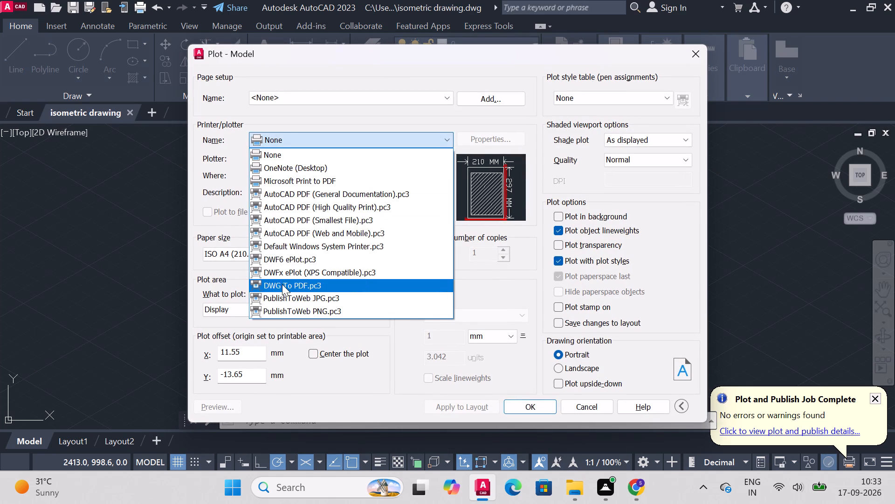
{"action": "left_click", "coordinate": [282, 284]}
{"action": "left_click", "coordinate": [240, 310]}
{"action": "left_click", "coordinate": [224, 349]}
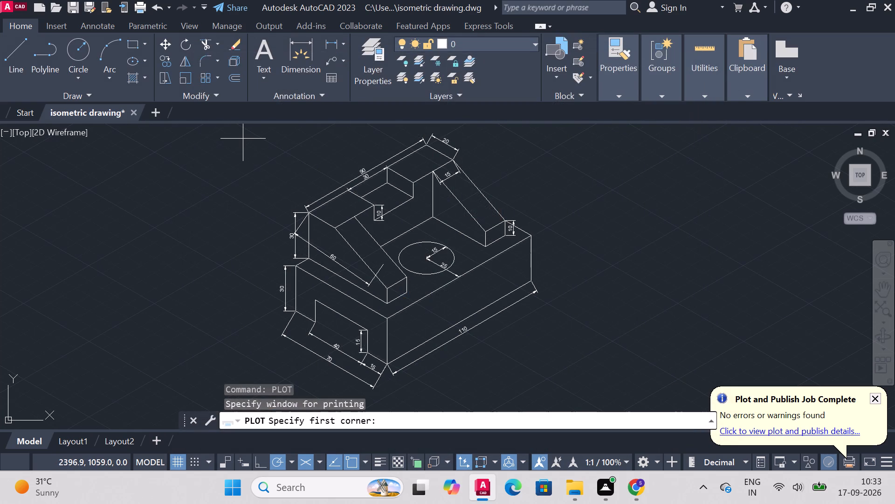
{"action": "left_click", "coordinate": [254, 130]}
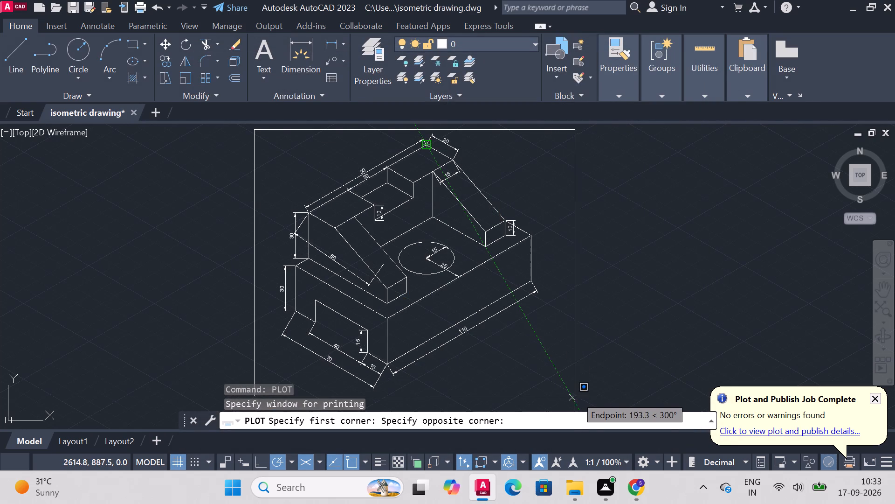
{"action": "left_click", "coordinate": [568, 394]}
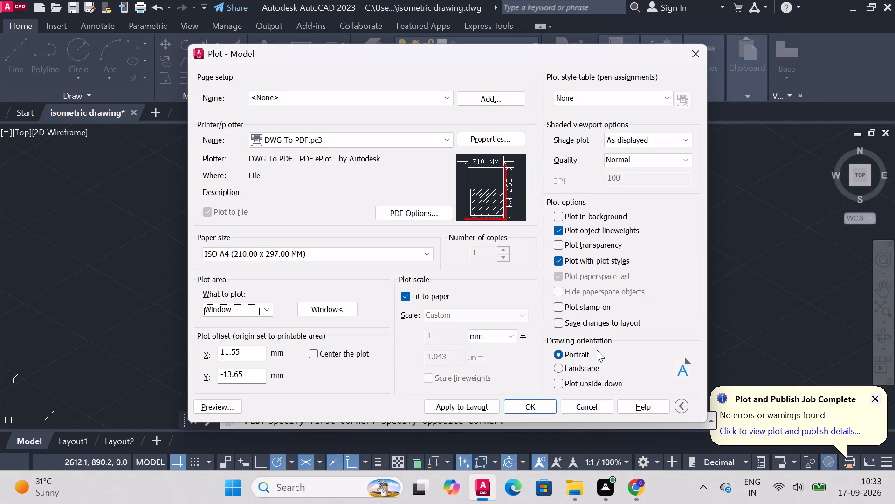
Plot in landscape orientation to the Desktop as "isometric drawing-Model.pdf" and close the opened PDF.
{"action": "left_click", "coordinate": [566, 368]}
{"action": "left_click", "coordinate": [536, 400]}
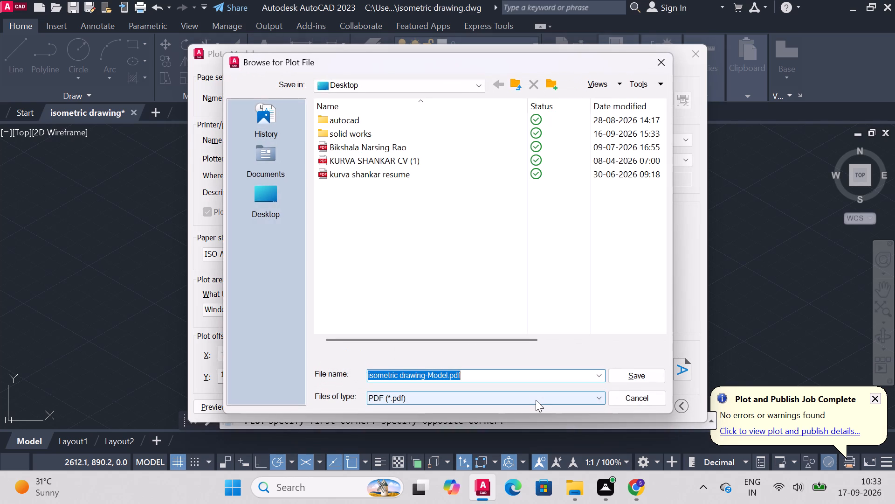
{"action": "left_click", "coordinate": [276, 195]}
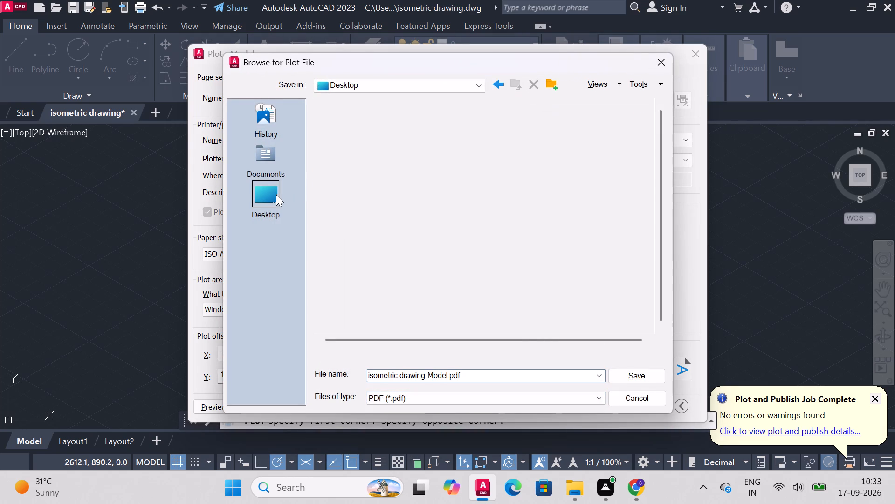
{"action": "left_click", "coordinate": [634, 378]}
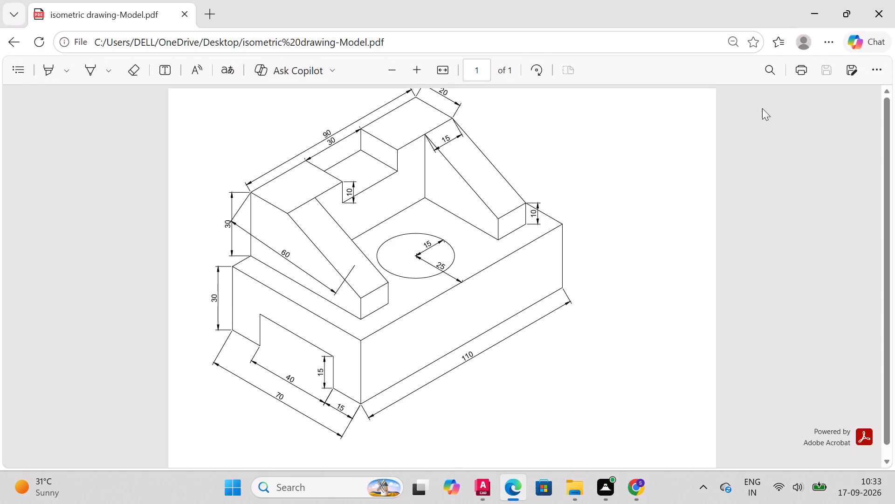
{"action": "left_click", "coordinate": [876, 7]}
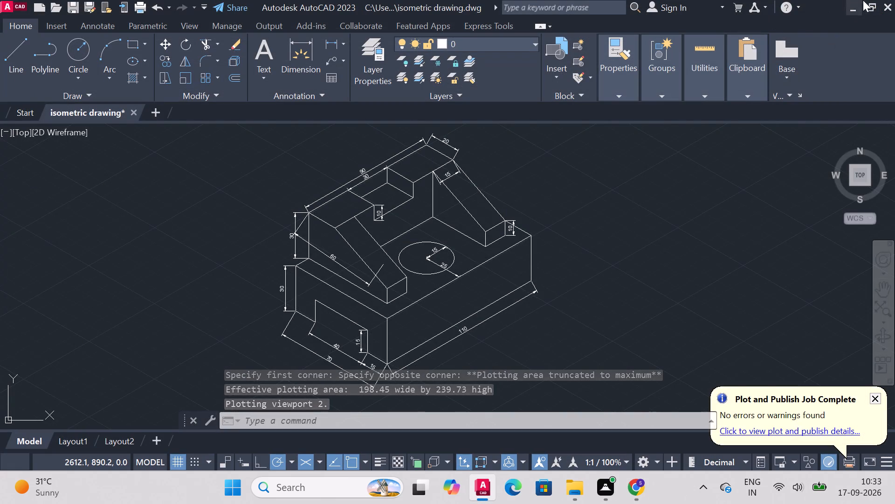